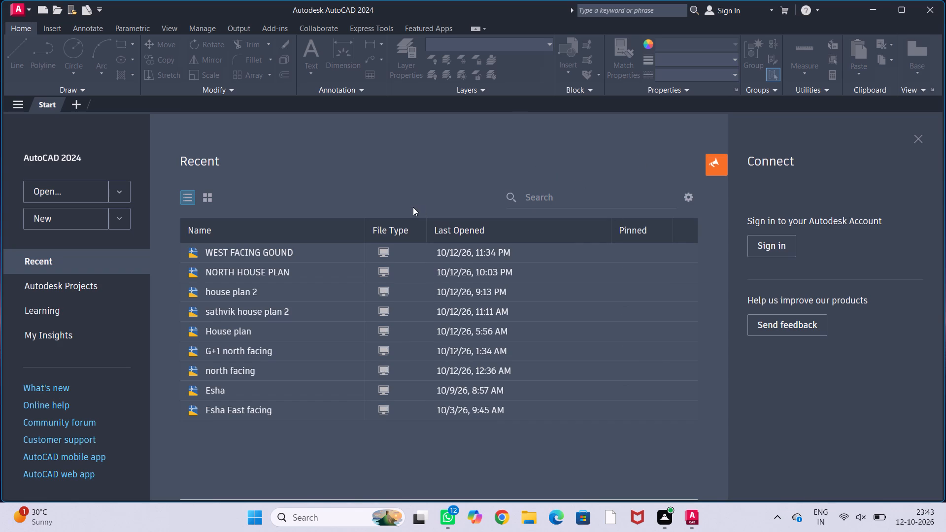
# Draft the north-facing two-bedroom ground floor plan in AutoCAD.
# Create a new blank drawing.
pyautogui.click(72, 218)
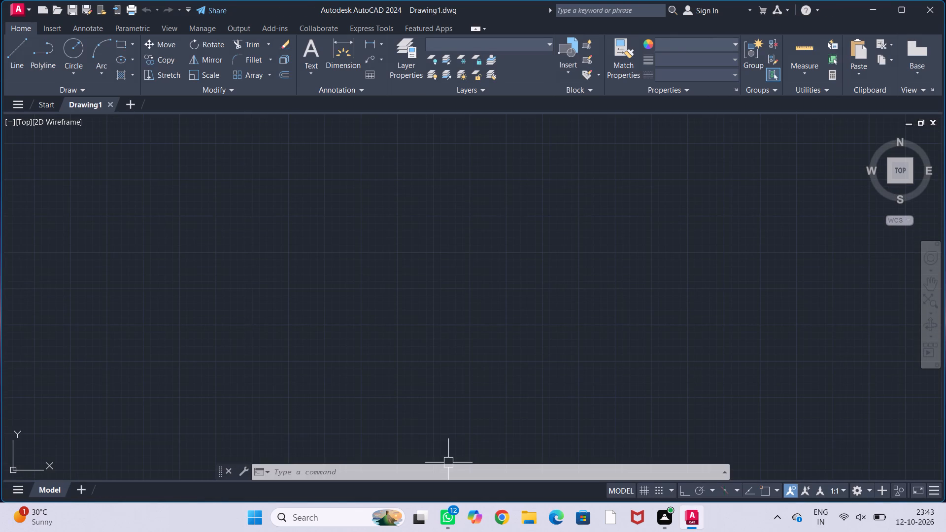
# Configure the drawing units to Engineering length with 0'-0.0" precision and an insertion scale in inches.
pyautogui.click(487, 475)
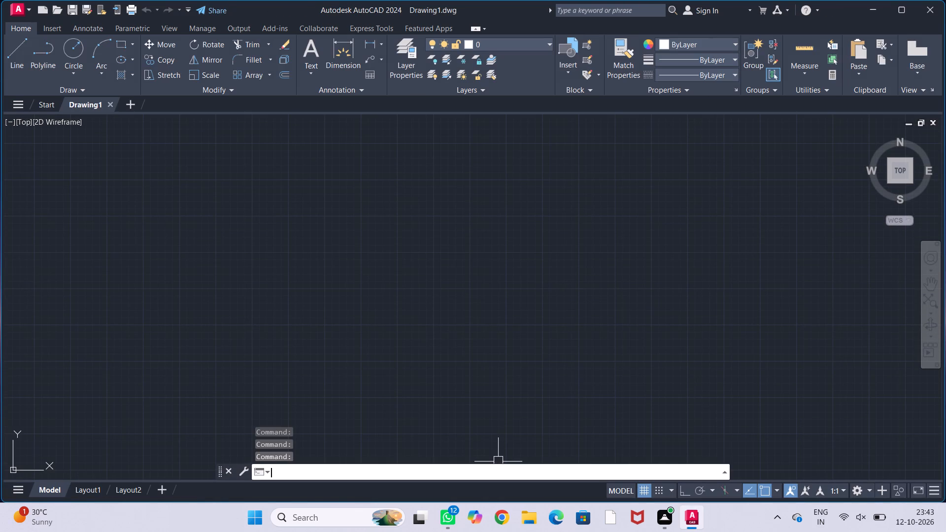
pyautogui.write('un')
pyautogui.press('Return')
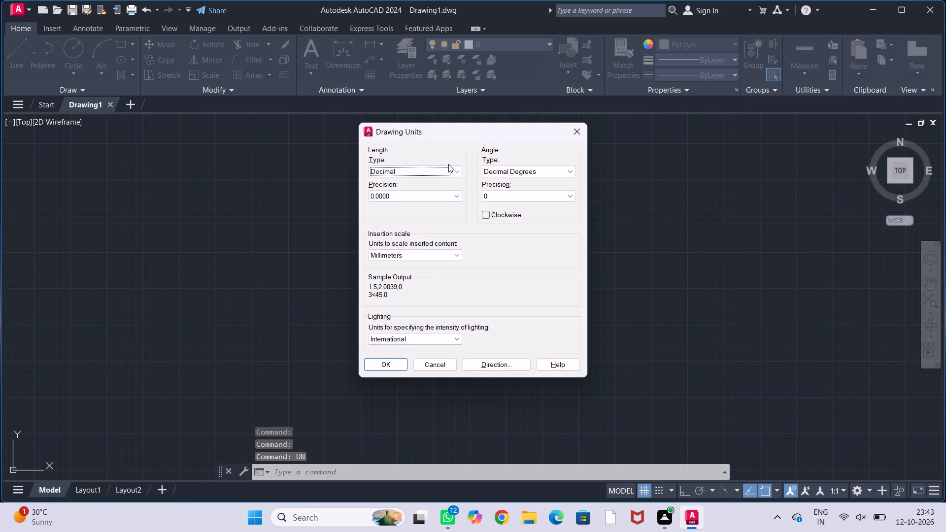
pyautogui.click(449, 184)
pyautogui.click(456, 167)
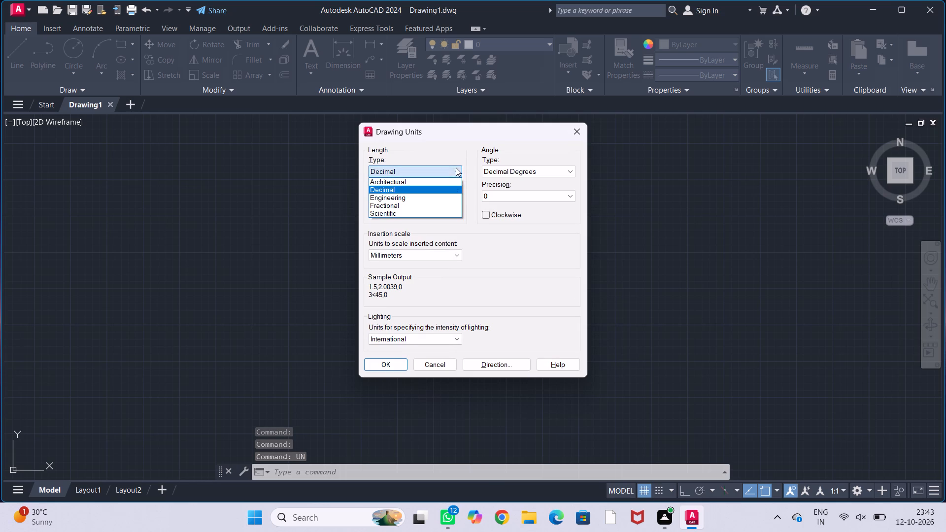
pyautogui.click(452, 200)
pyautogui.click(452, 190)
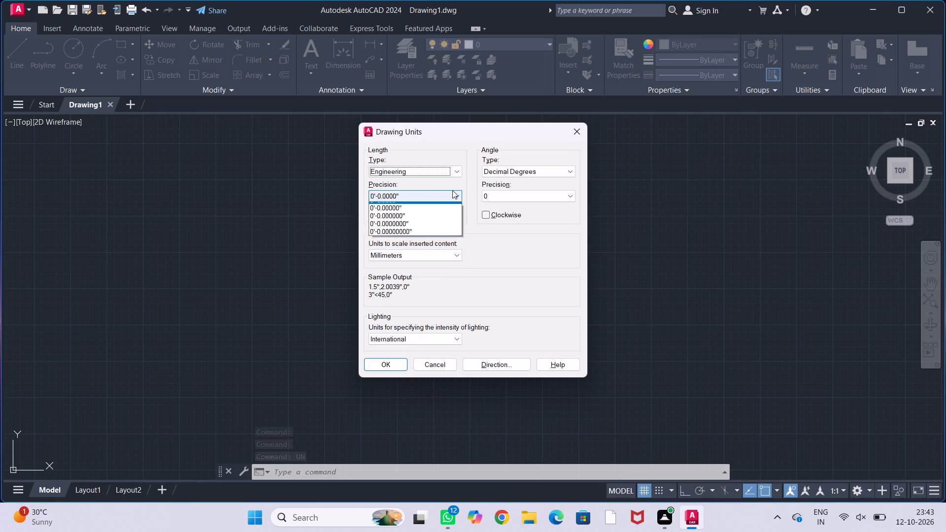
pyautogui.click(452, 206)
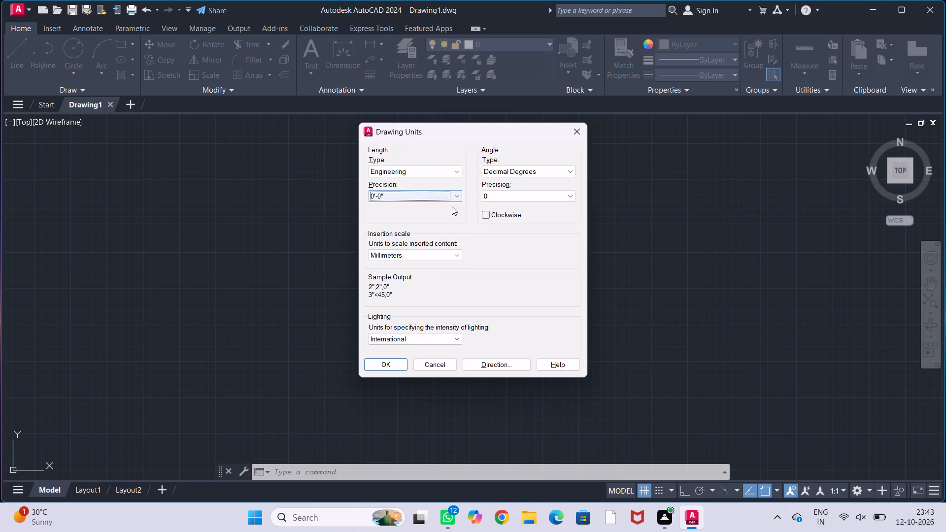
pyautogui.click(446, 196)
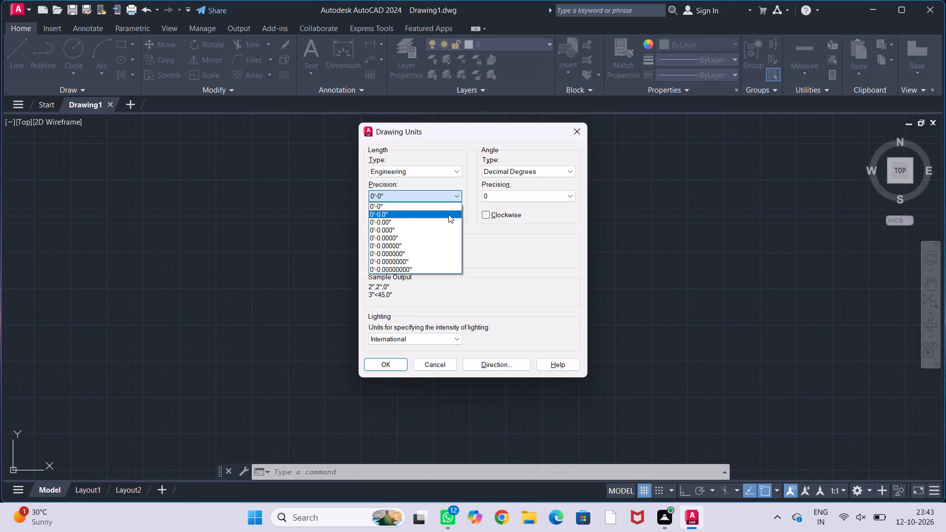
pyautogui.click(448, 214)
pyautogui.click(419, 260)
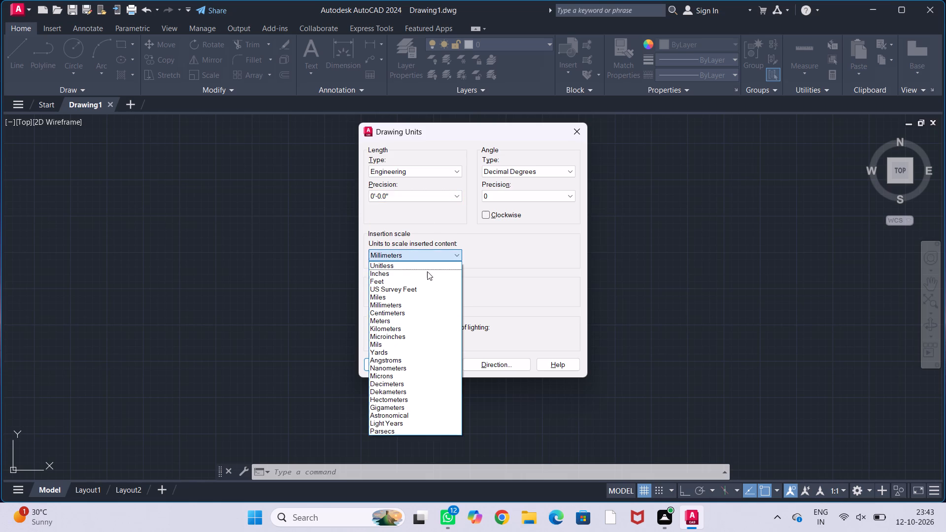
pyautogui.click(427, 271)
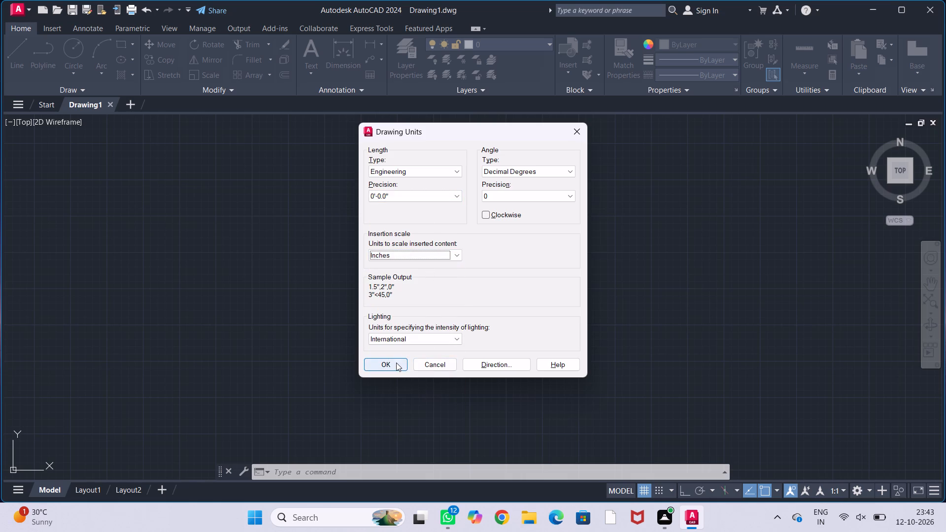
pyautogui.click(396, 363)
# Set the model space limits with the lower left corner at 0,0 and the upper right corner at 100,100.
pyautogui.click(413, 468)
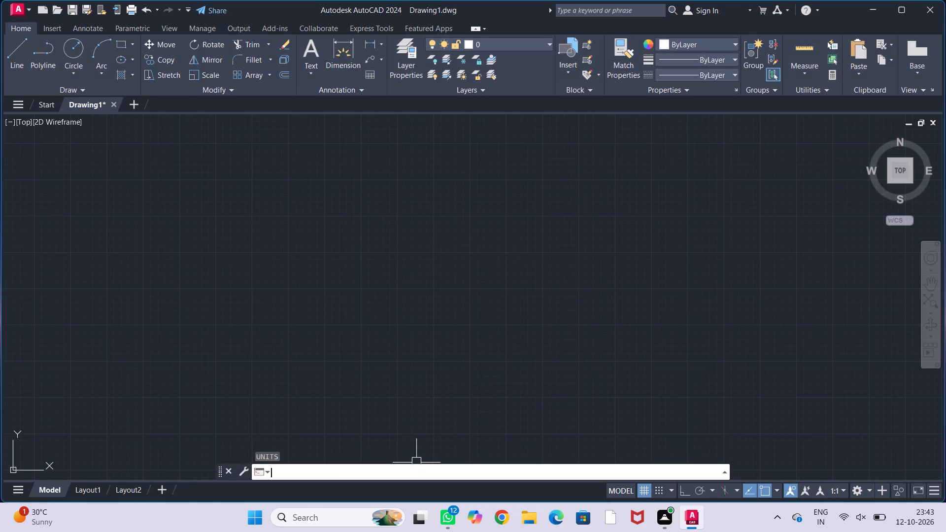
pyautogui.write('lim')
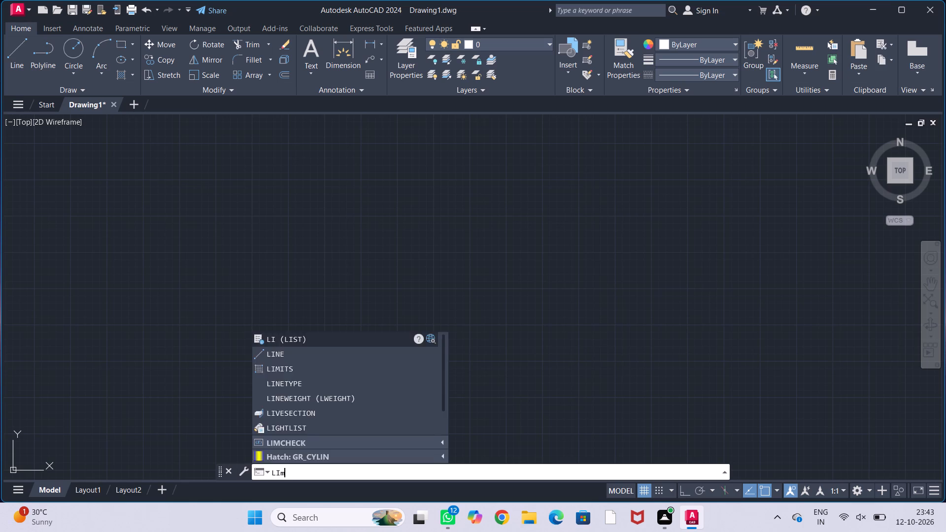
pyautogui.click(395, 440)
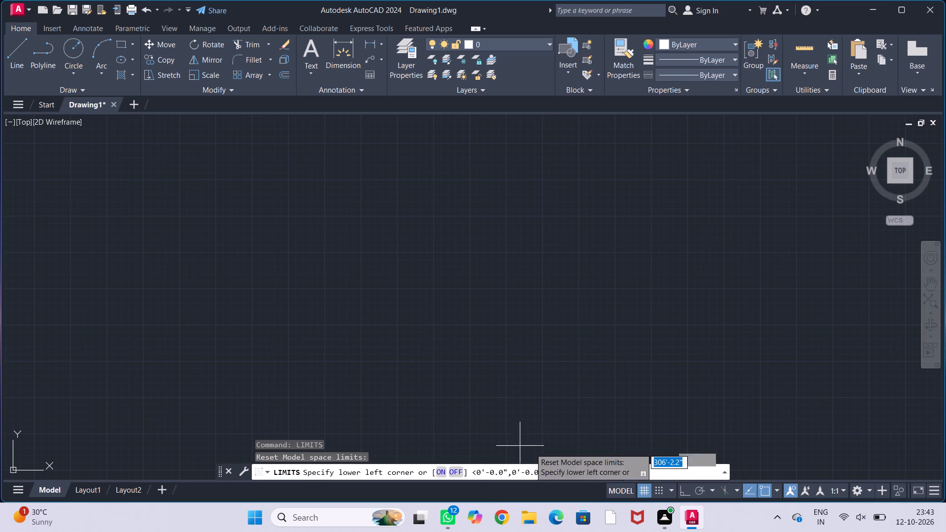
pyautogui.click(565, 472)
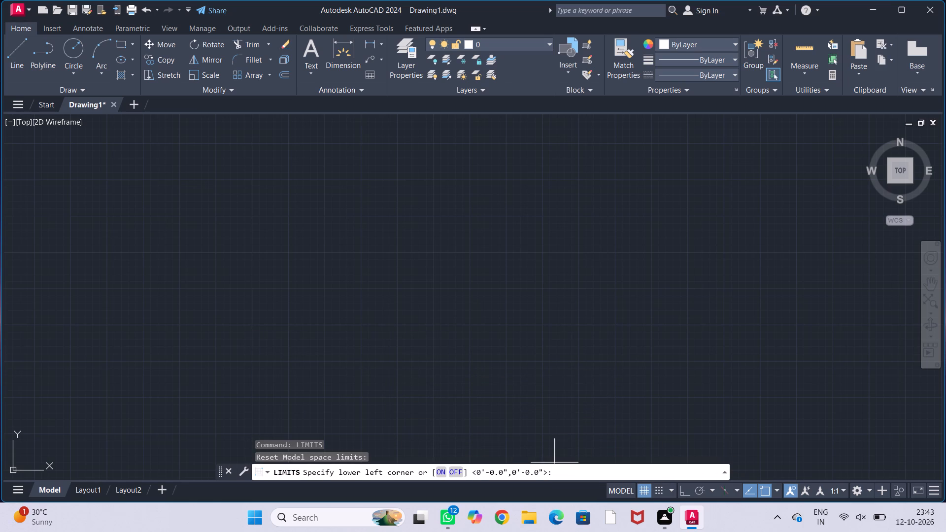
pyautogui.write('0,0')
pyautogui.press('Return')
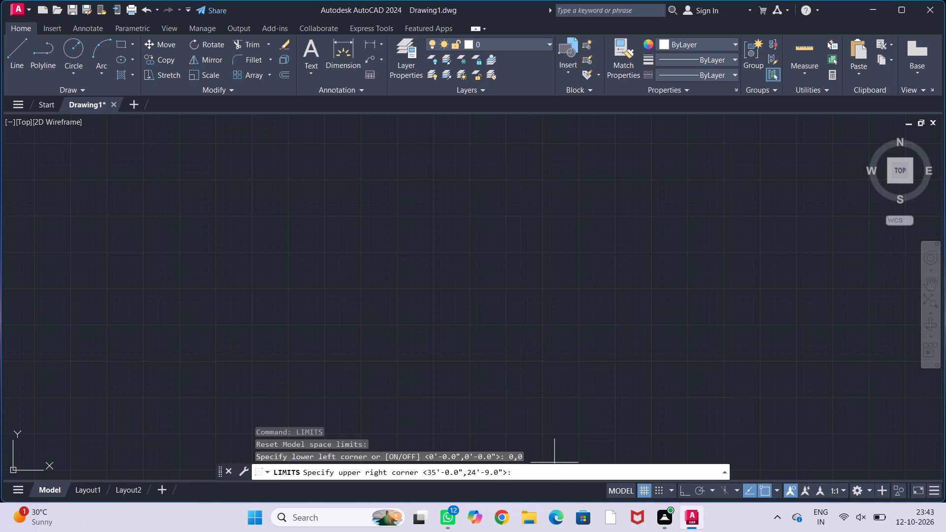
pyautogui.write('100')
pyautogui.write(',100')
pyautogui.press('Return')
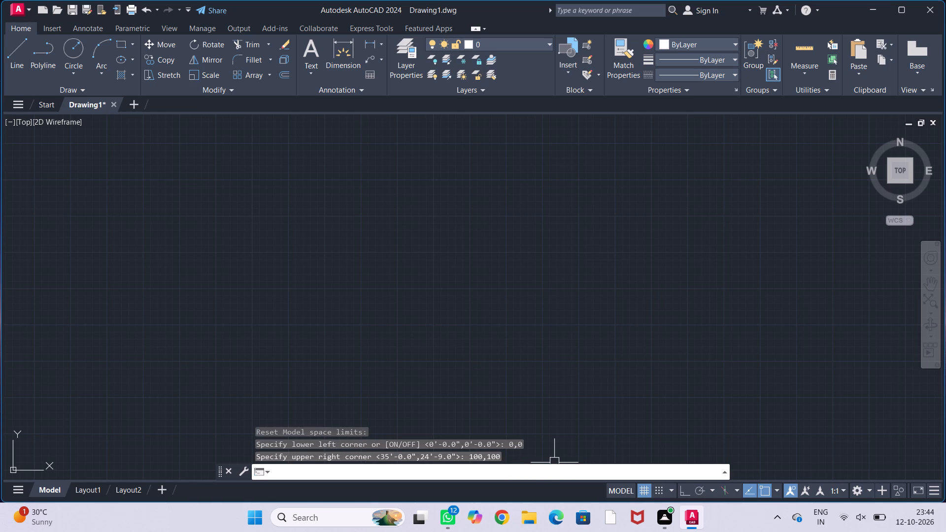
# Modify the ISO-25 dimension style's primary linear units to Engineering format with 0'-0.0" precision.
pyautogui.press('d')
pyautogui.write('ims')
pyautogui.click(378, 383)
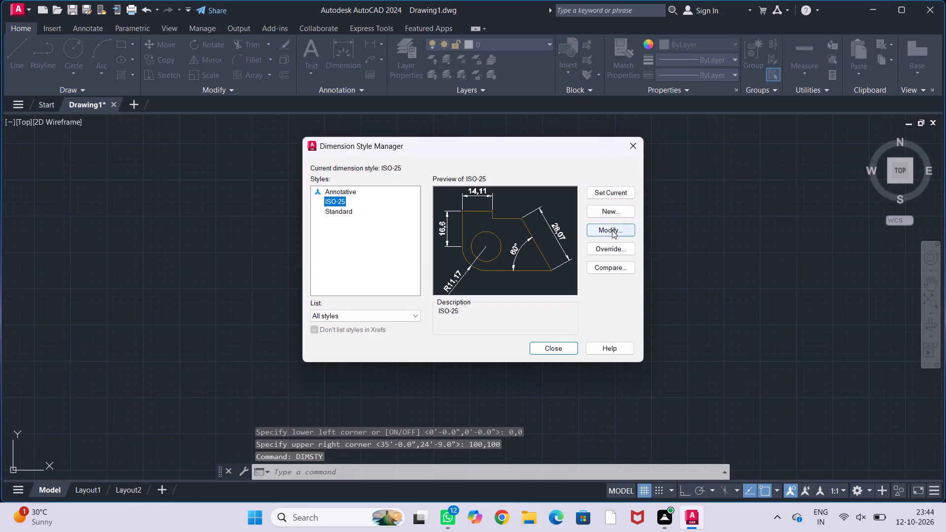
pyautogui.click(612, 230)
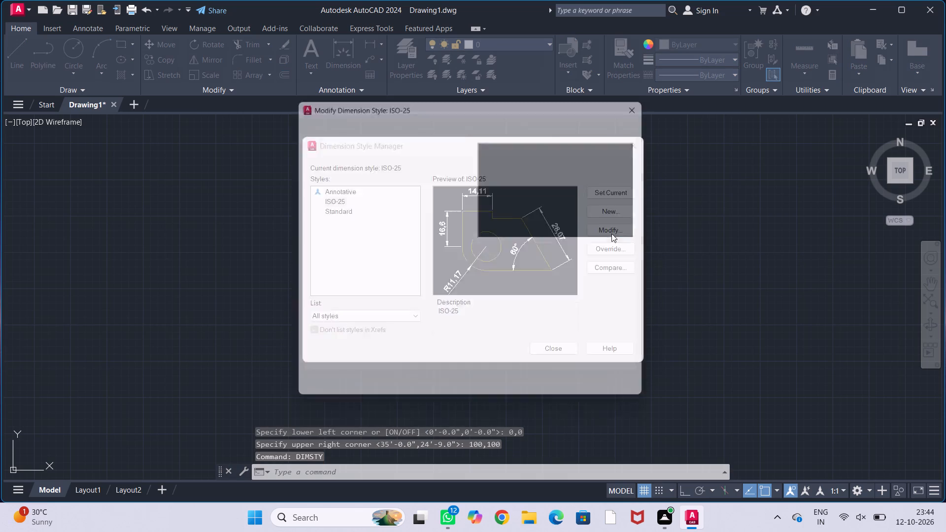
pyautogui.click(456, 125)
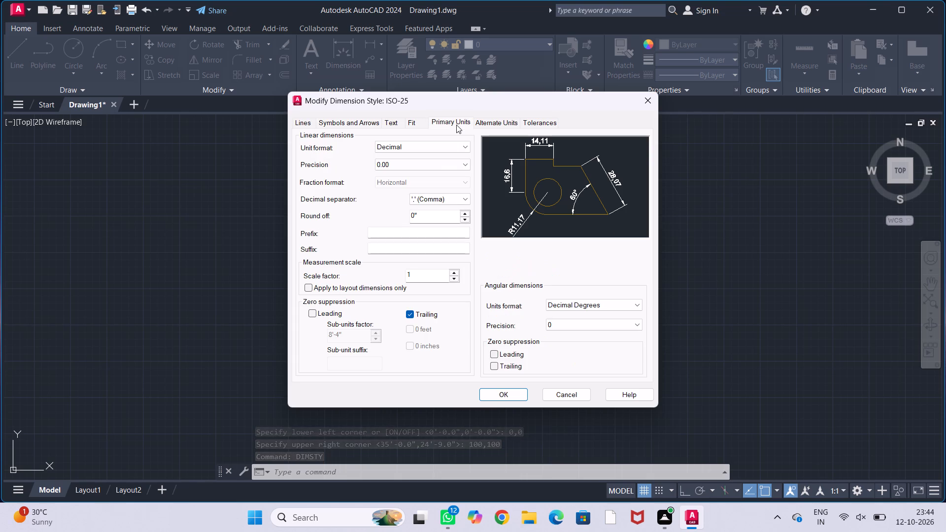
pyautogui.click(447, 146)
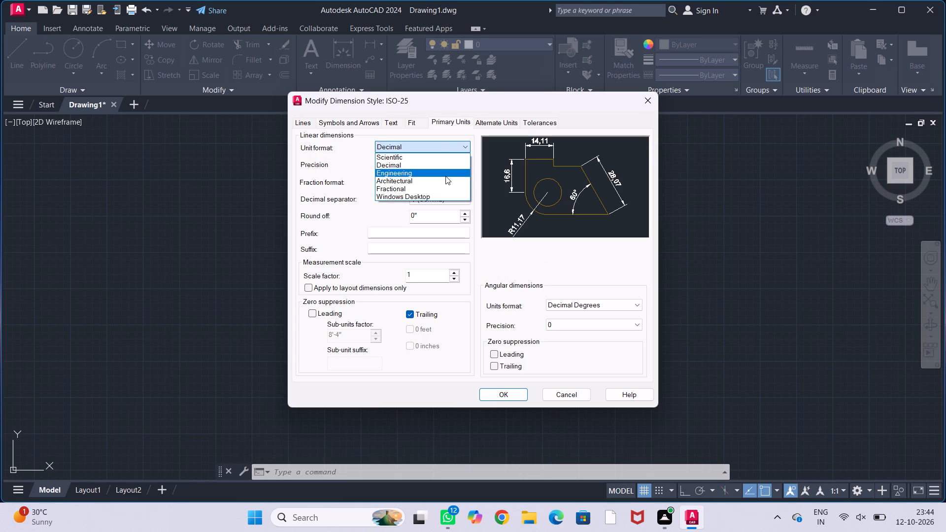
pyautogui.click(445, 176)
pyautogui.click(434, 162)
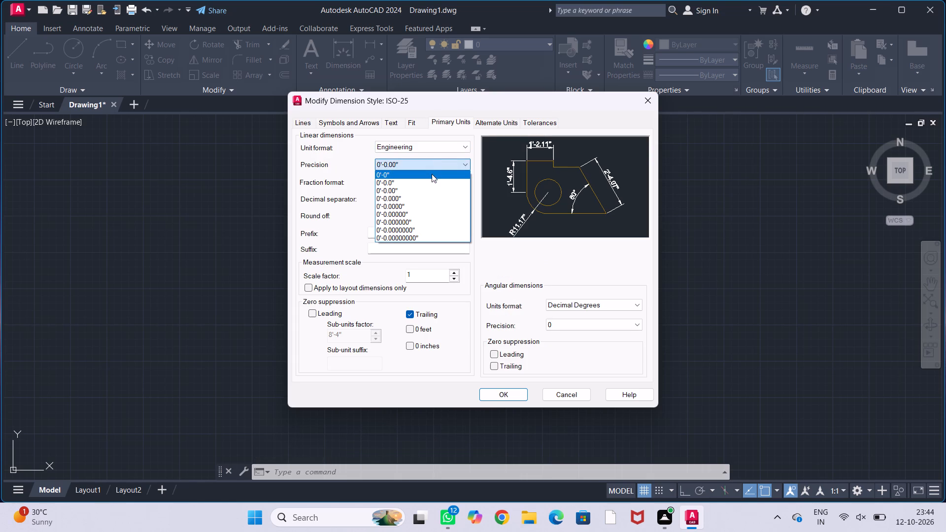
pyautogui.click(432, 180)
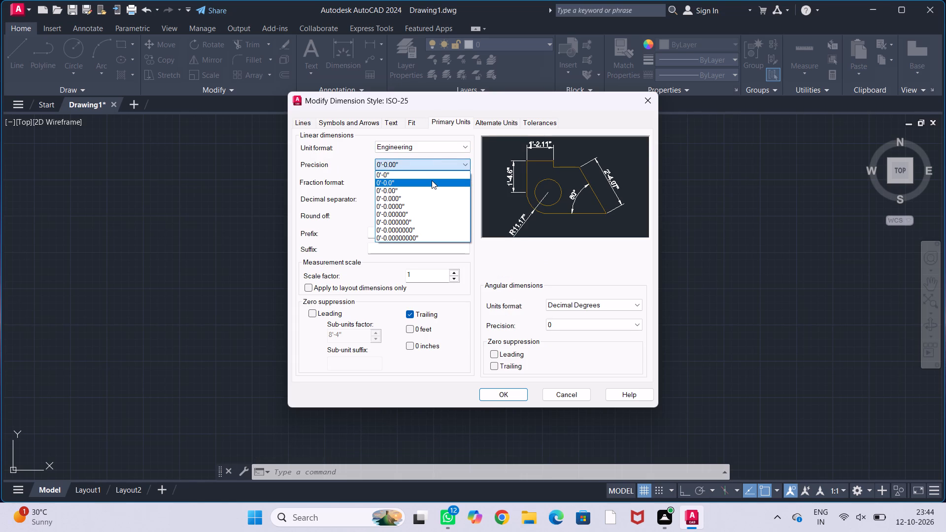
# Set the ISO-25 dimension style's text height to 1'.
pyautogui.click(390, 122)
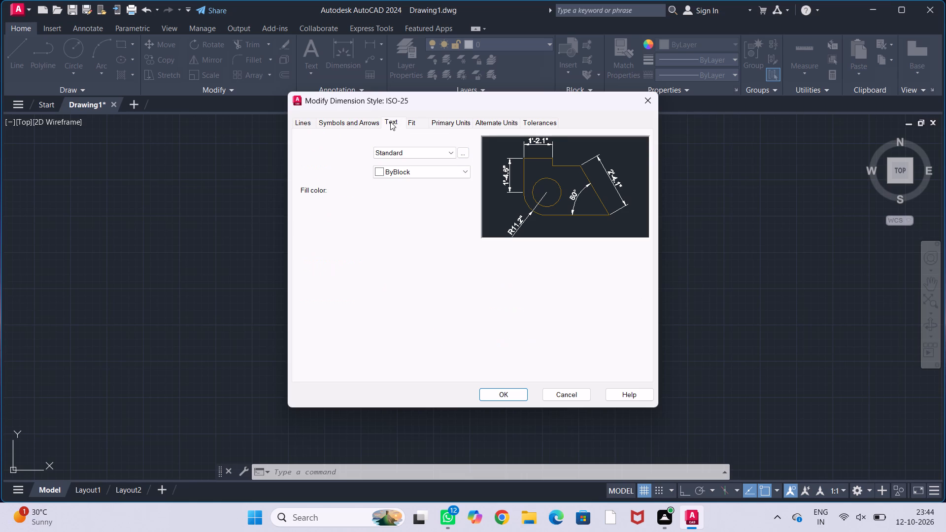
pyautogui.moveTo(437, 204); pyautogui.dragTo(400, 204)
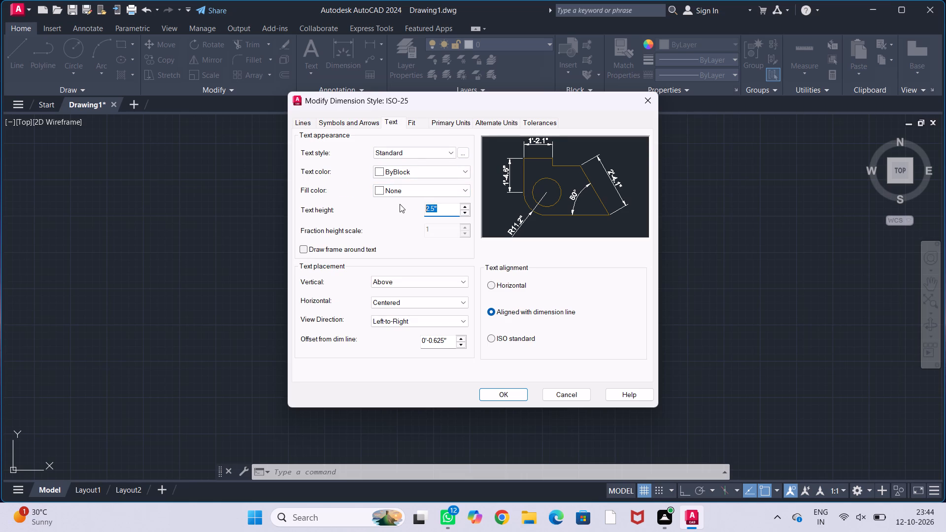
pyautogui.press('BackSpace')
pyautogui.write("1'")
# Set the dimension arrow size to 6", apply the style changes, and make ISO-25 the current dimension style.
pyautogui.click(346, 121)
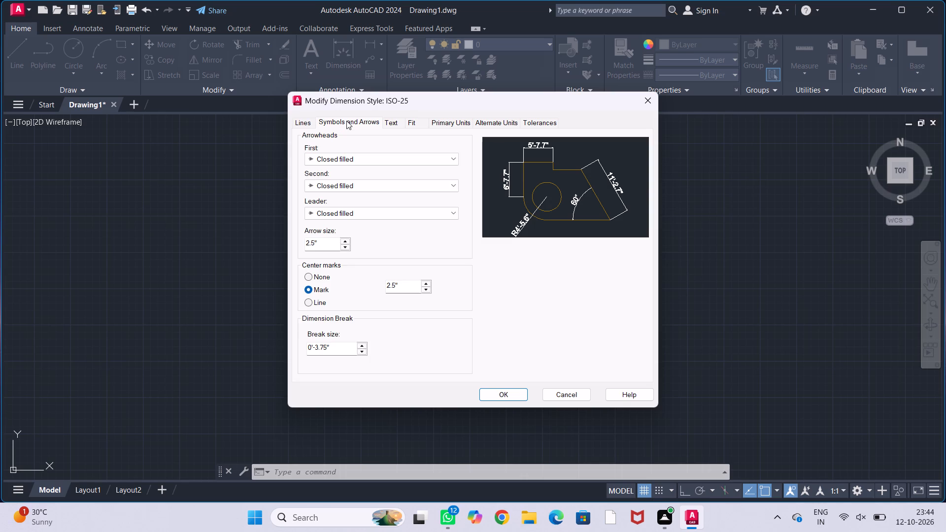
pyautogui.moveTo(322, 244); pyautogui.dragTo(279, 246)
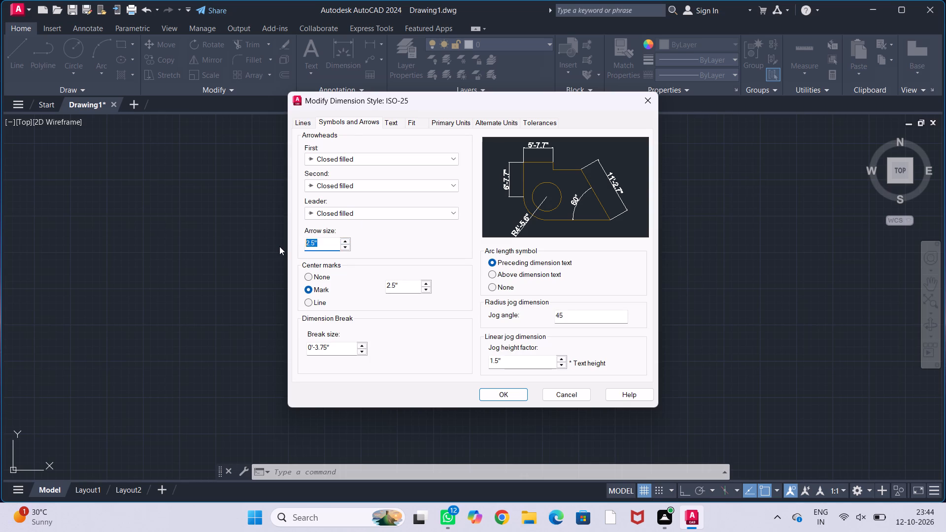
pyautogui.press('BackSpace')
pyautogui.press('6')
pyautogui.hotkey('shift', '"')
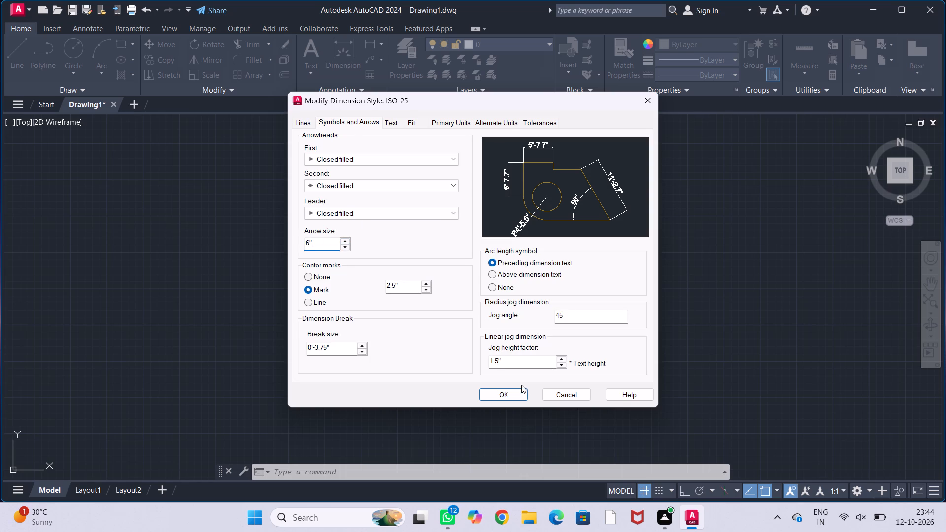
pyautogui.click(511, 391)
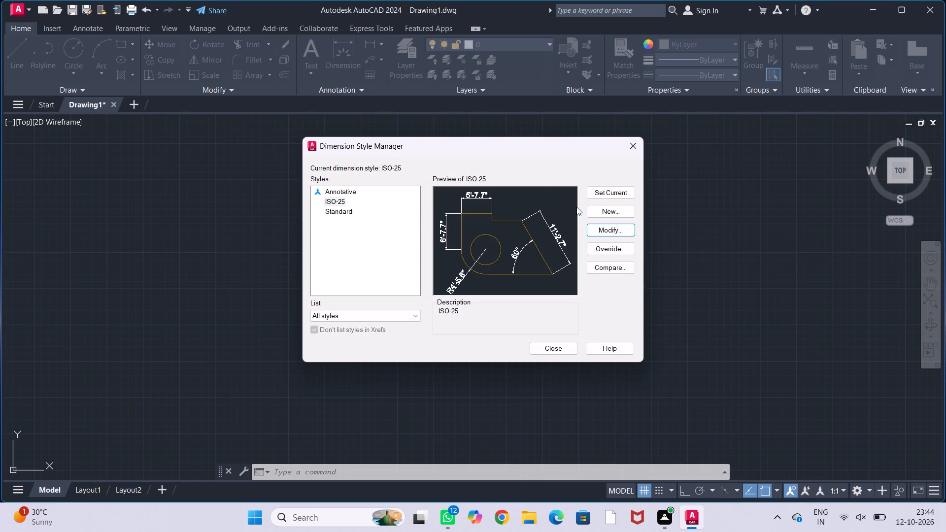
pyautogui.doubleClick(600, 193)
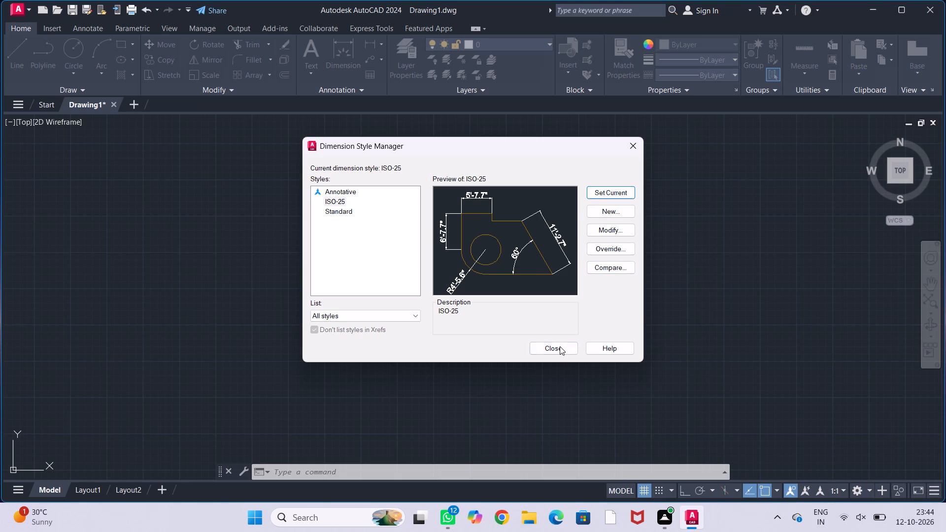
pyautogui.click(560, 348)
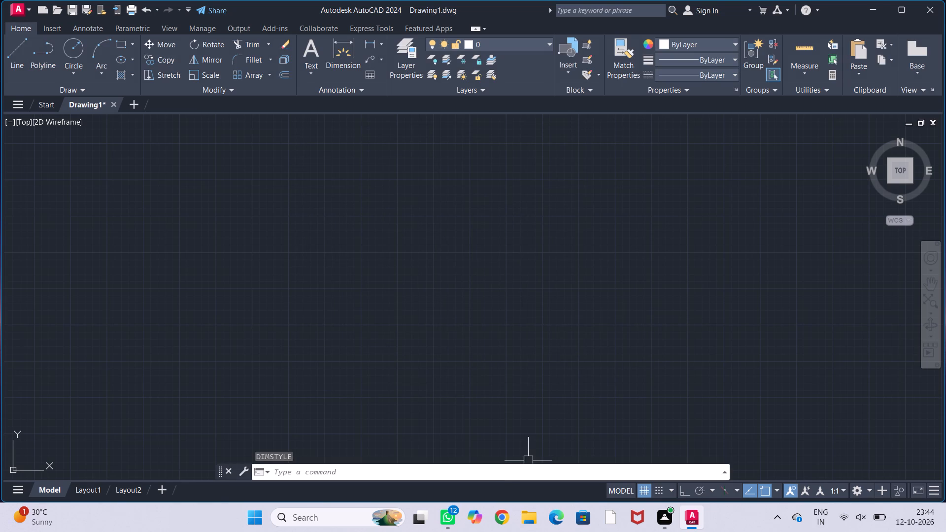
# Zoom to all so the view fits the drawing limits.
pyautogui.click(500, 474)
pyautogui.press('z')
pyautogui.press('Return')
pyautogui.press('a')
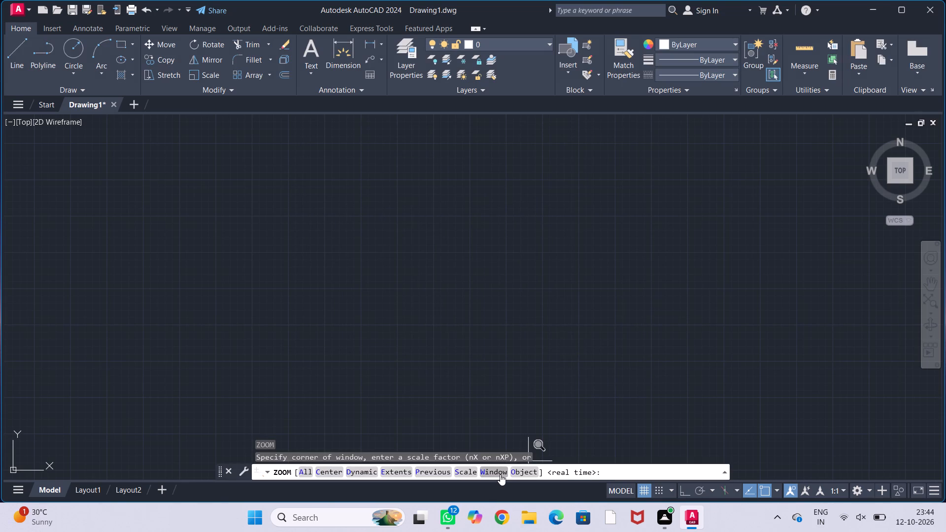
pyautogui.press('Return')
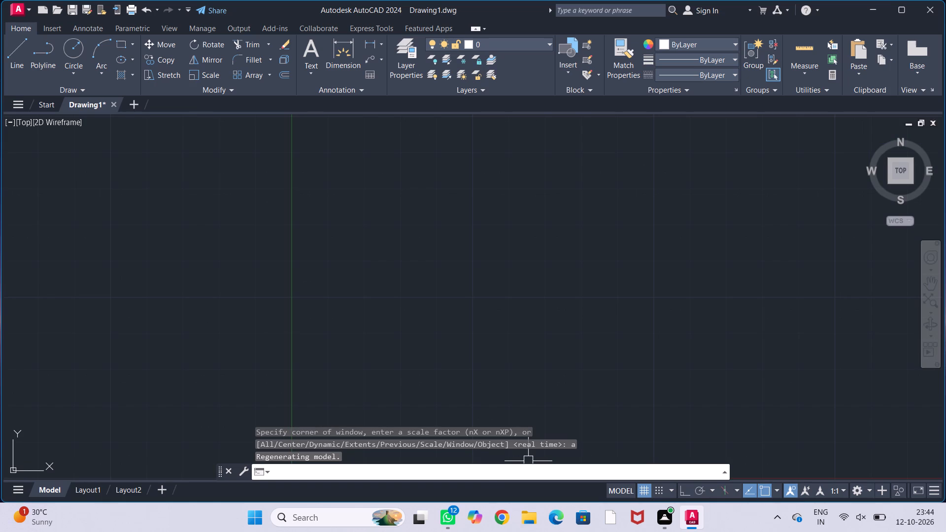
# With Ortho on, draw the outer outline's 20' horizontal bottom line, continuing with a 38' vertical line upward from its right end.
pyautogui.scroll(1, 500, 474)
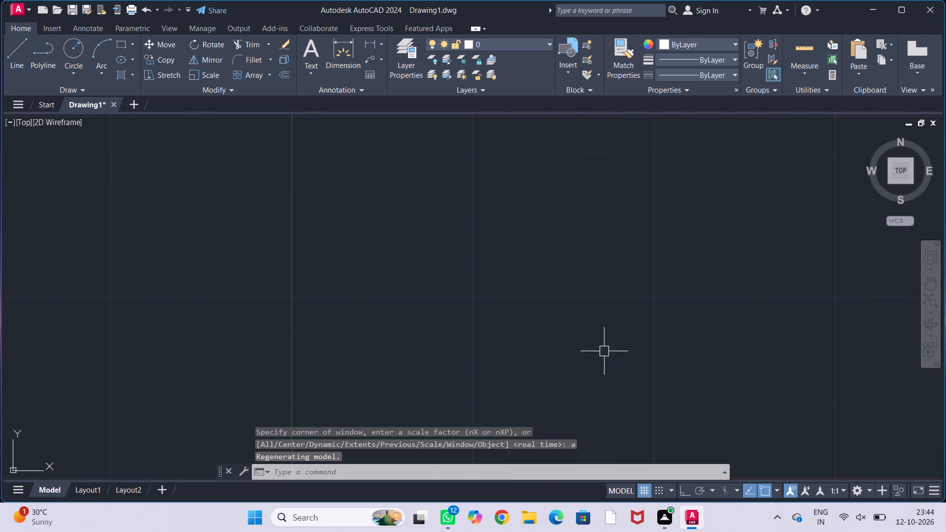
pyautogui.moveTo(532, 372); pyautogui.dragTo(267, 377, button='middle')
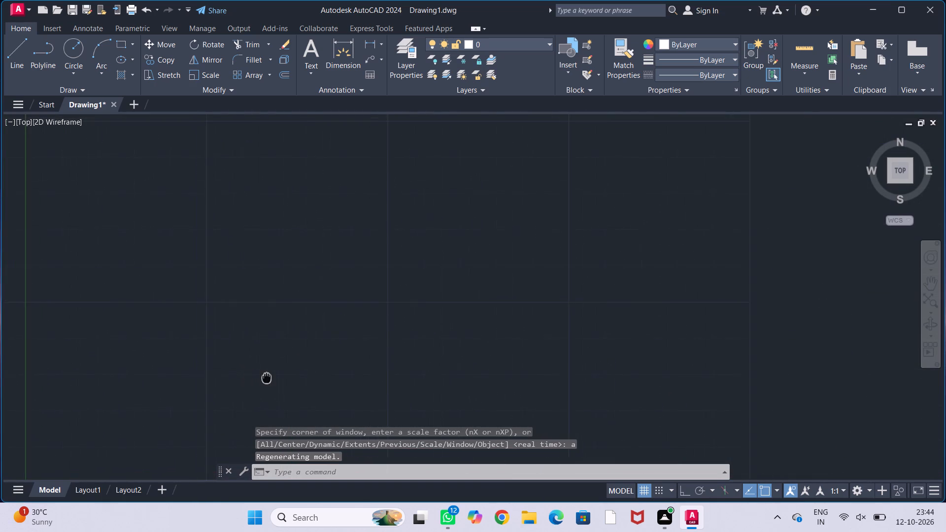
pyautogui.moveTo(267, 377); pyautogui.dragTo(240, 368, button='middle')
pyautogui.scroll(-3, 243, 368)
pyautogui.moveTo(373, 351); pyautogui.dragTo(323, 376, button='middle')
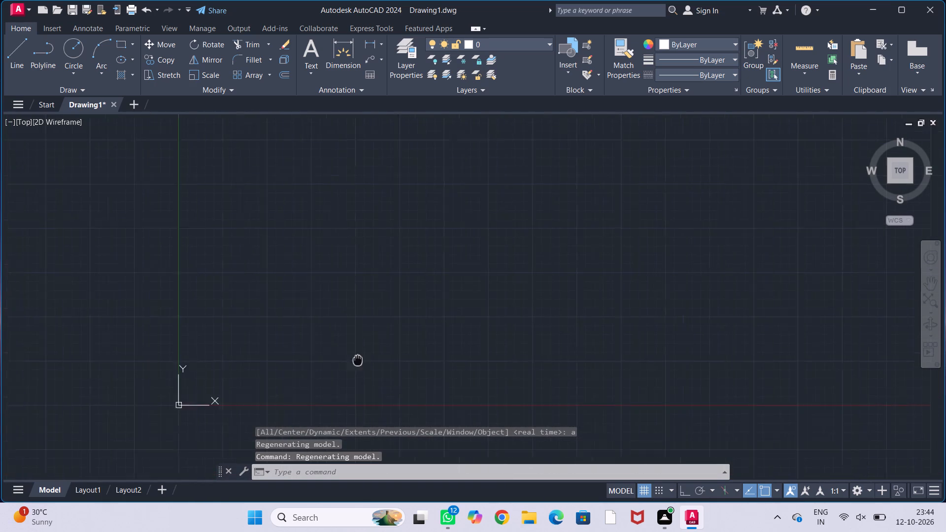
pyautogui.moveTo(323, 376); pyautogui.dragTo(192, 426, button='middle')
pyautogui.middleClick(250, 395)
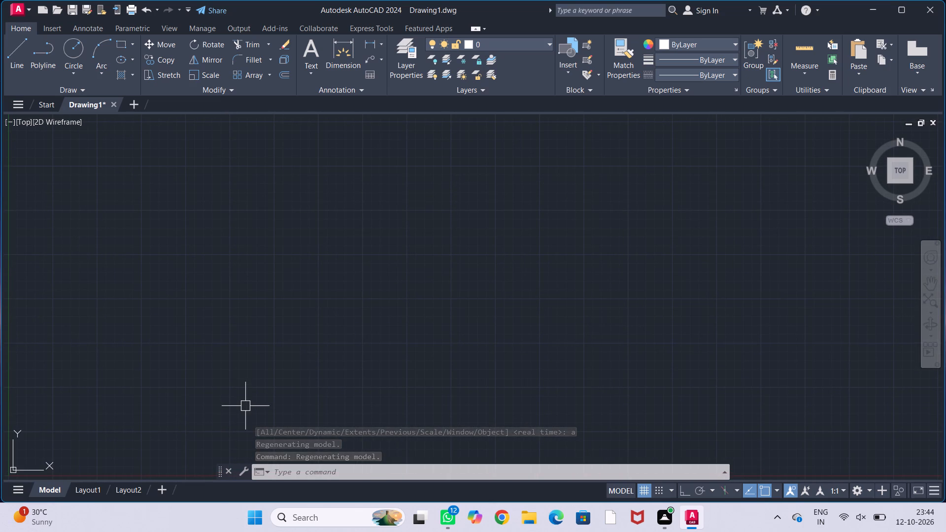
pyautogui.press('Escape')
pyautogui.press('Escape')
pyautogui.press('Escape')
pyautogui.press('Escape')
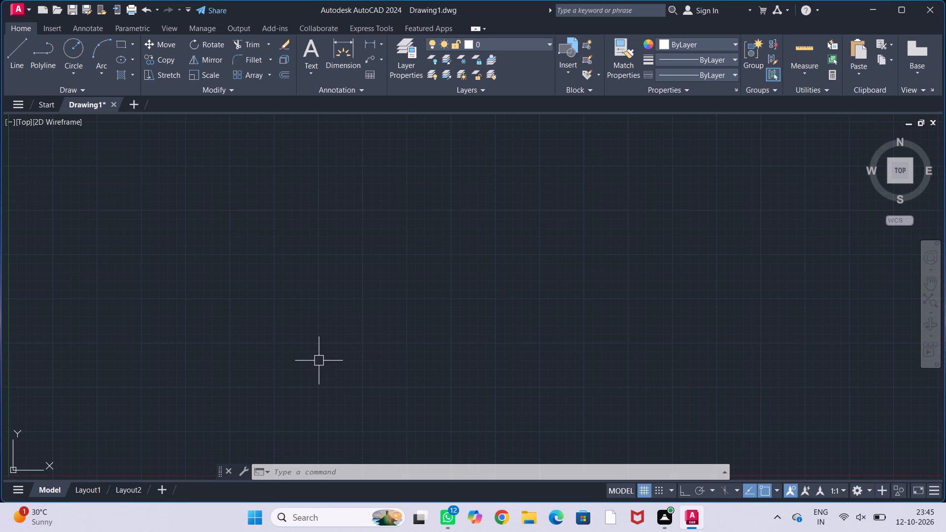
pyautogui.press('l')
pyautogui.press('Return')
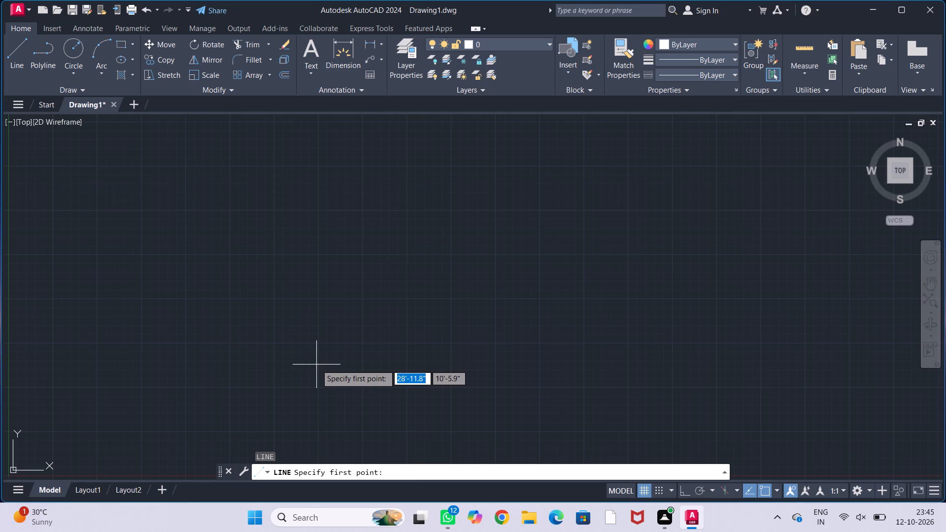
pyautogui.click(316, 365)
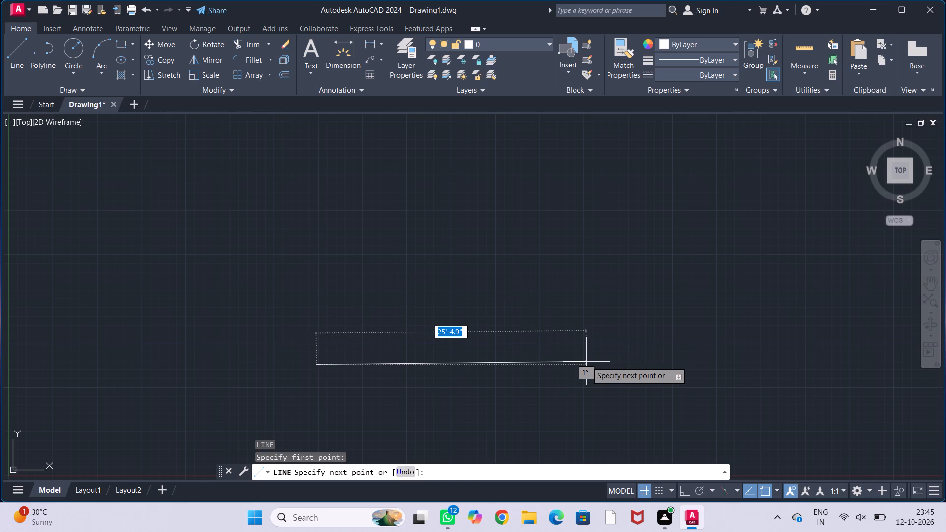
pyautogui.press('F8')
pyautogui.write('20')
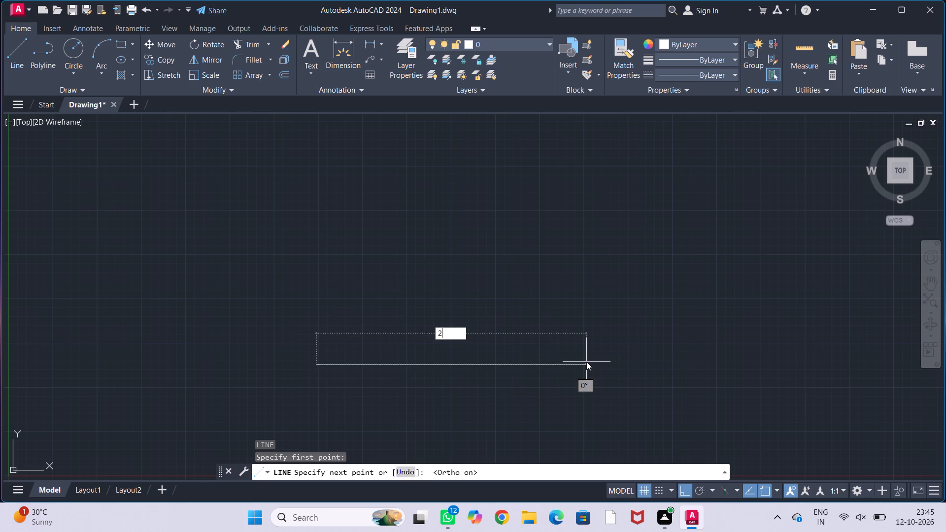
pyautogui.press("'")
pyautogui.press('Return')
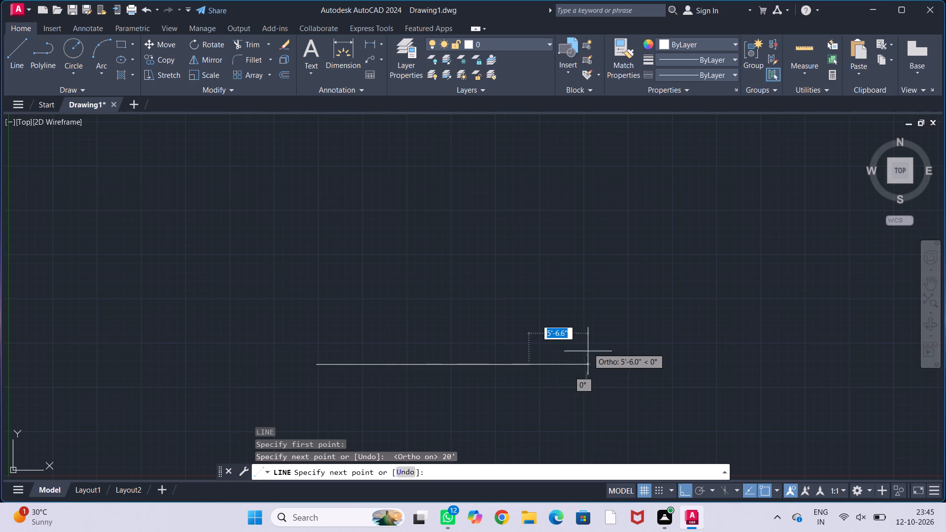
pyautogui.moveTo(528, 229); pyautogui.dragTo(531, 318, button='middle')
pyautogui.scroll(-1, 528, 306)
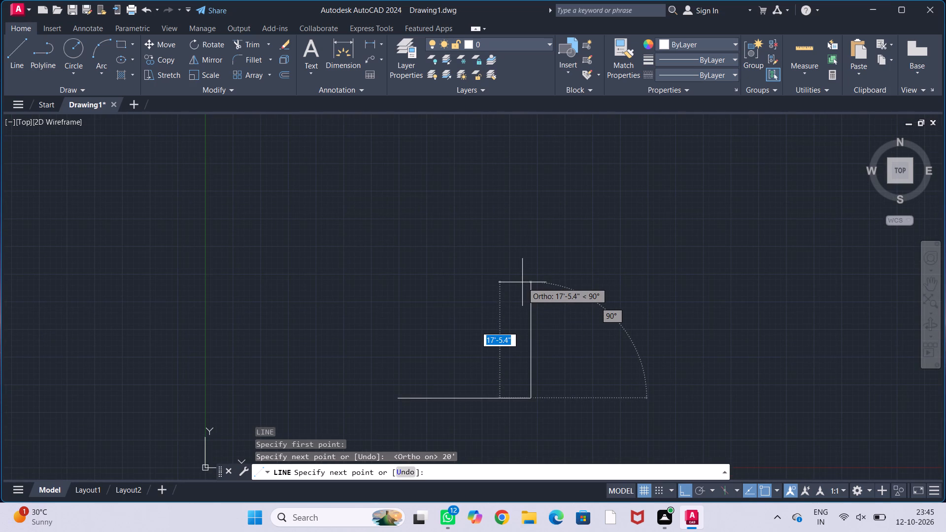
pyautogui.write("38'")
pyautogui.press('Return')
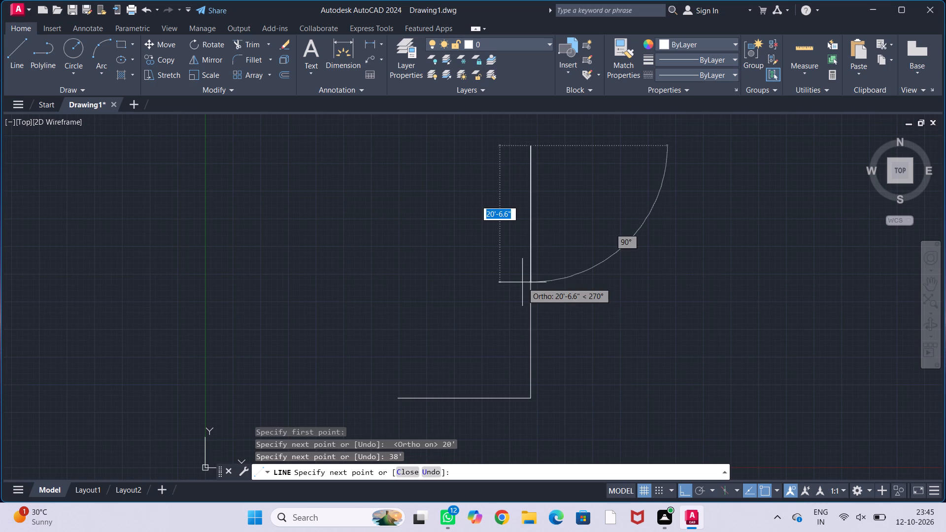
# Complete the rectangular outline with a 20' top line to the left and a vertical line down to the starting corner.
pyautogui.scroll(1, 522, 282)
pyautogui.scroll(-3, 395, 268)
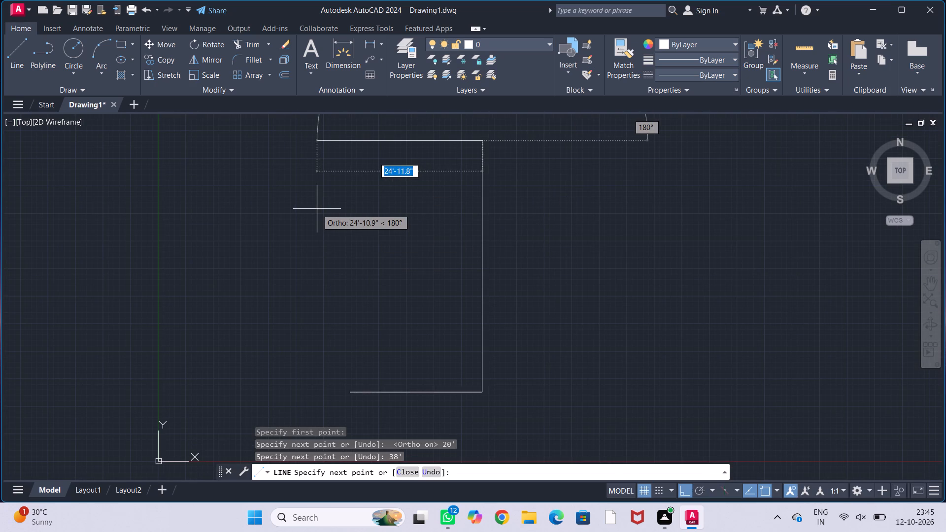
pyautogui.write("20'")
pyautogui.press('Return')
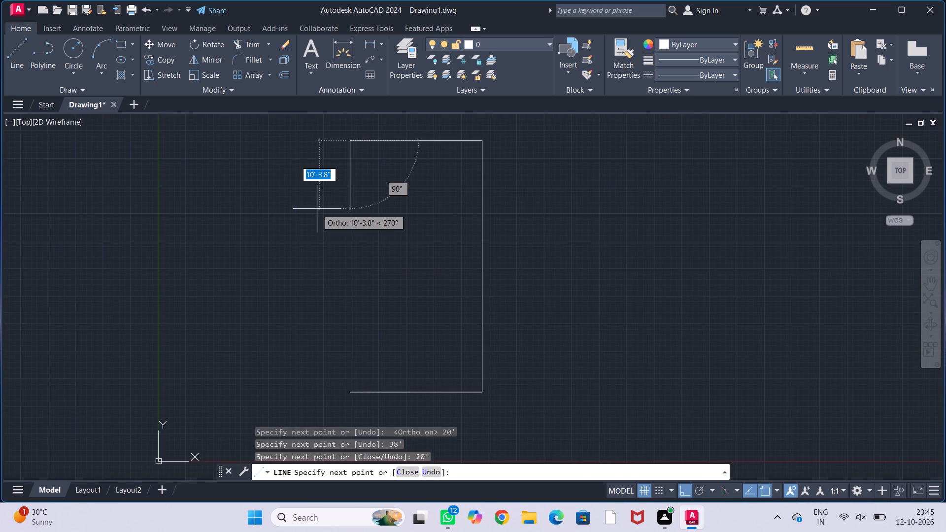
pyautogui.click(351, 394)
pyautogui.press('Escape')
pyautogui.press('Escape')
pyautogui.press('Escape')
pyautogui.press('Escape')
pyautogui.press('Escape')
# Offset the outline's top, left and right lines 9" inward for the outer wall thickness.
pyautogui.moveTo(404, 309); pyautogui.dragTo(382, 342, button='middle')
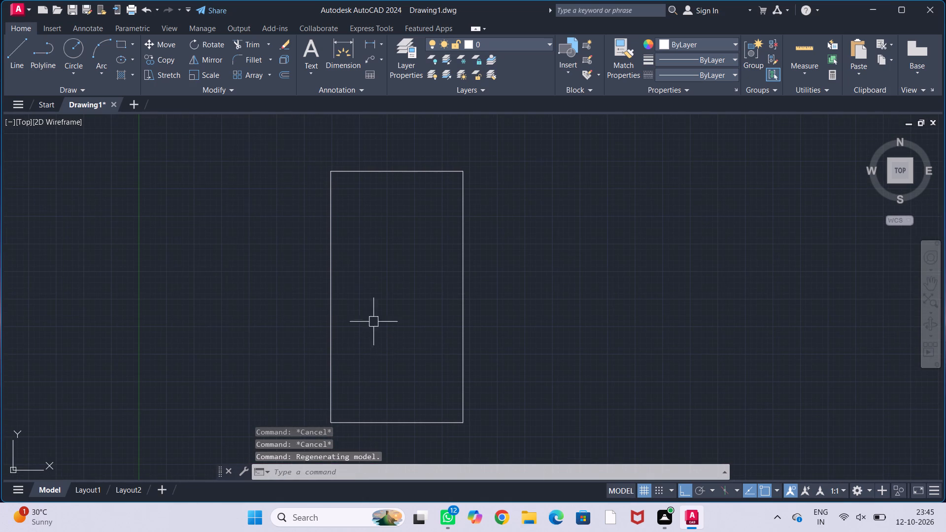
pyautogui.scroll(1, 412, 220)
pyautogui.moveTo(424, 279); pyautogui.dragTo(433, 307, button='middle')
pyautogui.scroll(1, 416, 279)
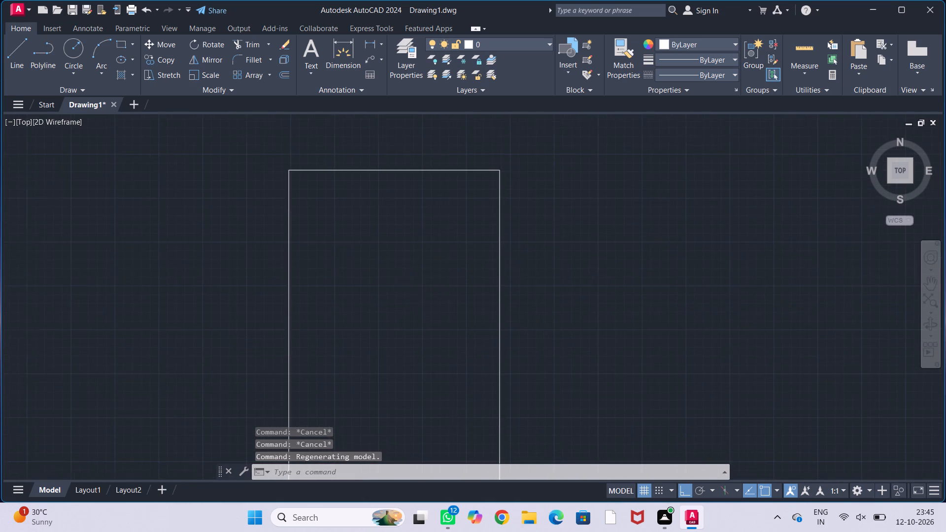
pyautogui.moveTo(417, 280); pyautogui.dragTo(464, 410, button='middle')
pyautogui.write('off')
pyautogui.press('Return')
pyautogui.press('9')
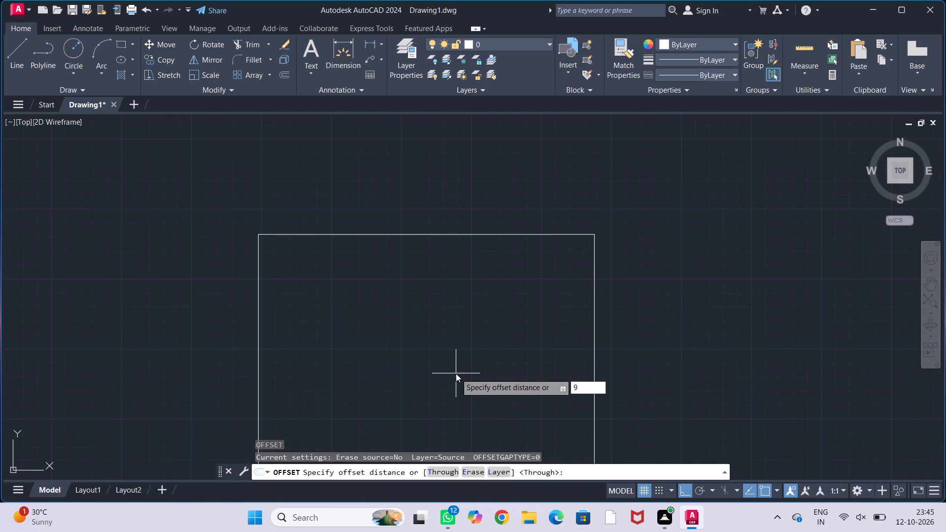
pyautogui.hotkey('shift', '"')
pyautogui.press('Return')
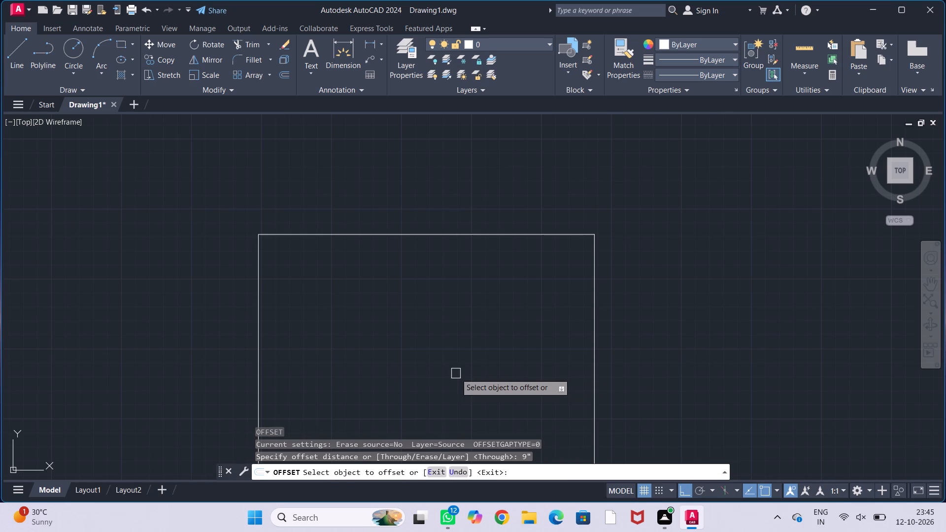
pyautogui.click(486, 237)
pyautogui.click(485, 282)
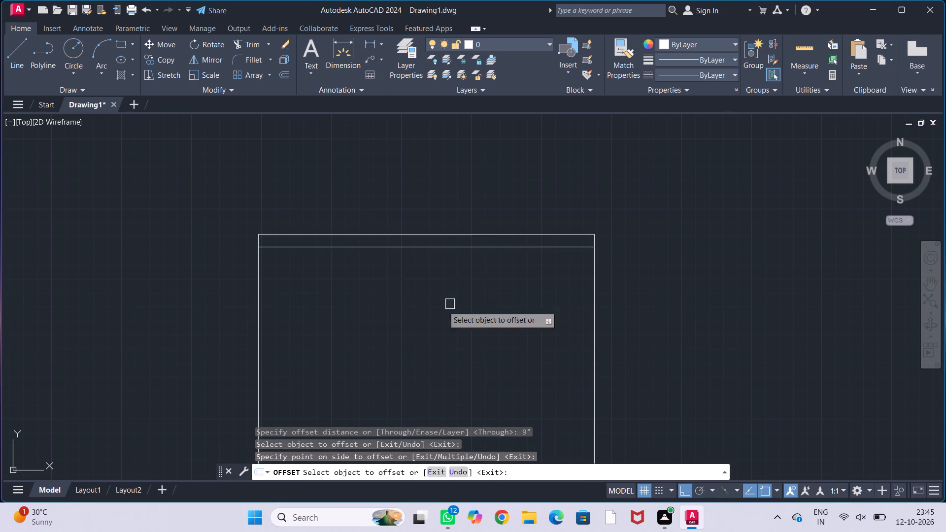
pyautogui.click(259, 325)
pyautogui.click(314, 339)
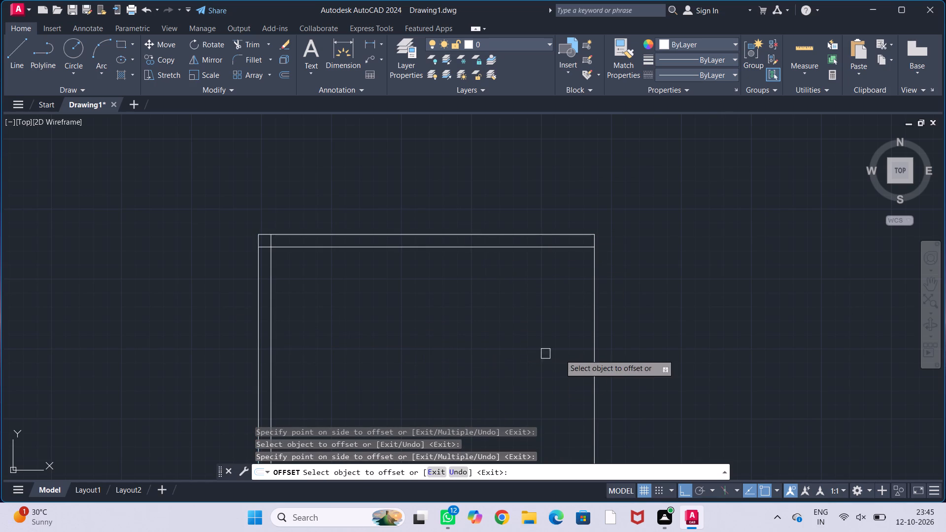
pyautogui.click(593, 356)
pyautogui.click(505, 357)
# Offset the outline's bottom line inward by the same 9" wall thickness.
pyautogui.scroll(-2, 505, 341)
pyautogui.moveTo(504, 347); pyautogui.dragTo(470, 247, button='middle')
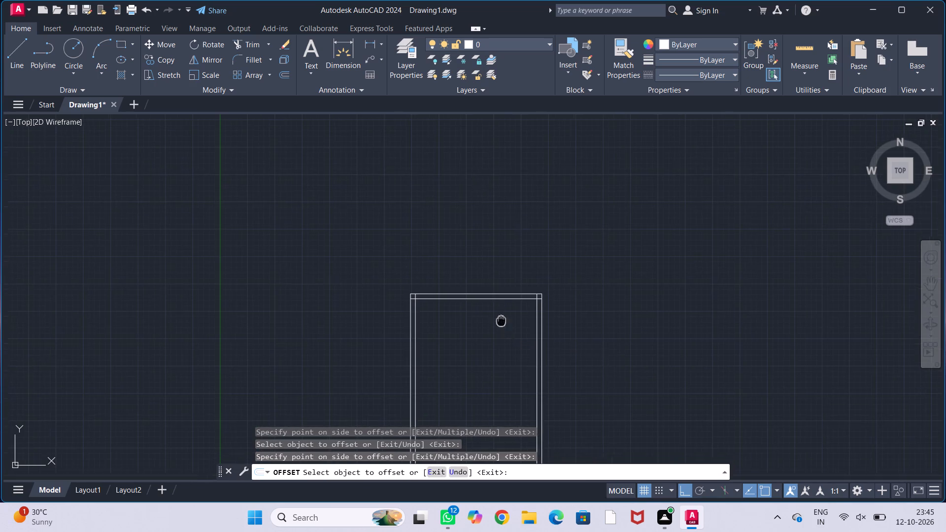
pyautogui.moveTo(464, 311); pyautogui.dragTo(434, 233, button='middle')
pyautogui.moveTo(428, 302); pyautogui.dragTo(431, 298, button='middle')
pyautogui.click(419, 365)
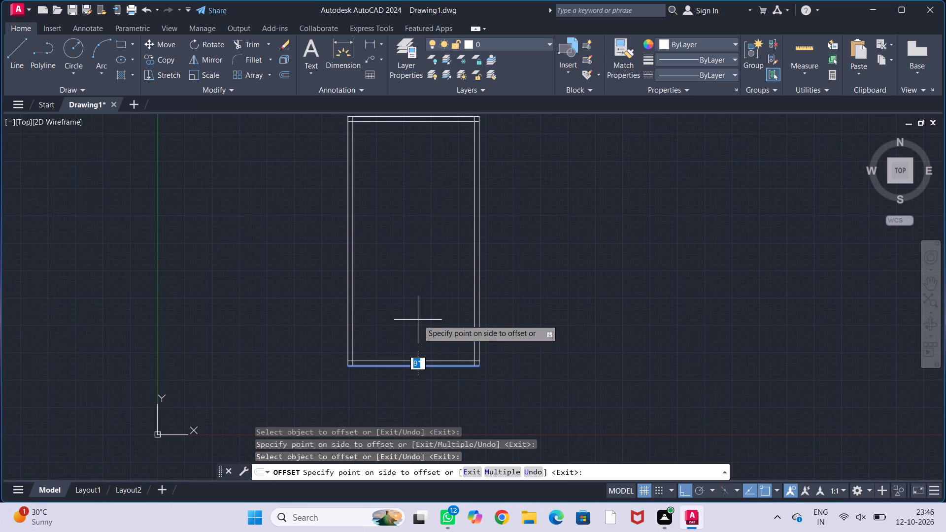
pyautogui.click(418, 319)
pyautogui.press('Escape')
pyautogui.press('Escape')
pyautogui.press('Escape')
pyautogui.press('Escape')
# Offset the inner line of the top wall 9'9" downward to mark the first room's depth.
pyautogui.scroll(-2, 418, 319)
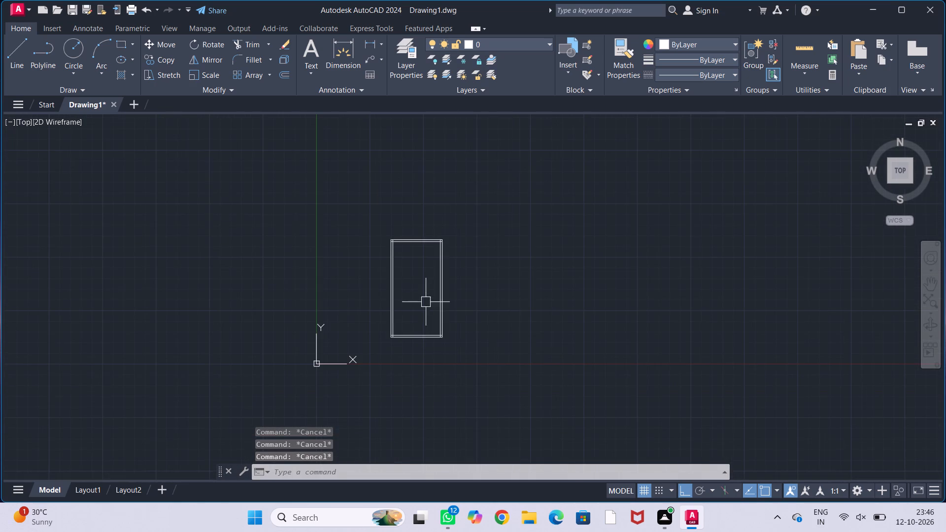
pyautogui.moveTo(431, 282); pyautogui.dragTo(458, 326, button='middle')
pyautogui.scroll(1, 452, 333)
pyautogui.moveTo(449, 341); pyautogui.dragTo(427, 325, button='middle')
pyautogui.scroll(2, 443, 335)
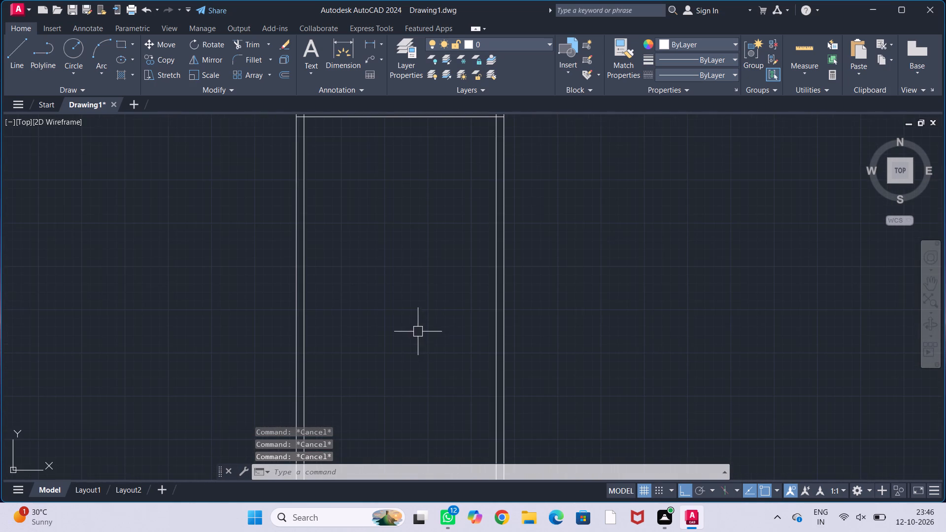
pyautogui.moveTo(435, 316); pyautogui.dragTo(446, 322, button='middle')
pyautogui.moveTo(475, 258); pyautogui.dragTo(473, 277, button='middle')
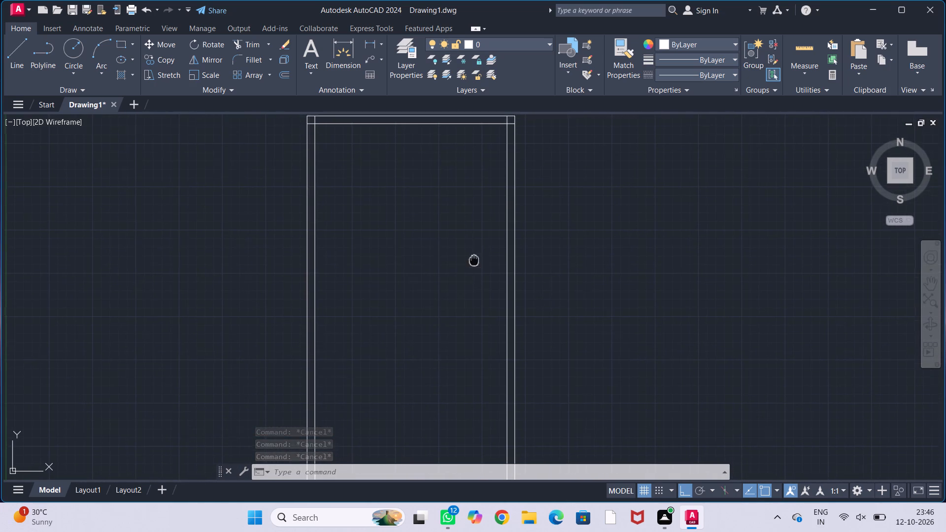
pyautogui.moveTo(473, 277); pyautogui.dragTo(476, 351, button='middle')
pyautogui.scroll(2, 367, 217)
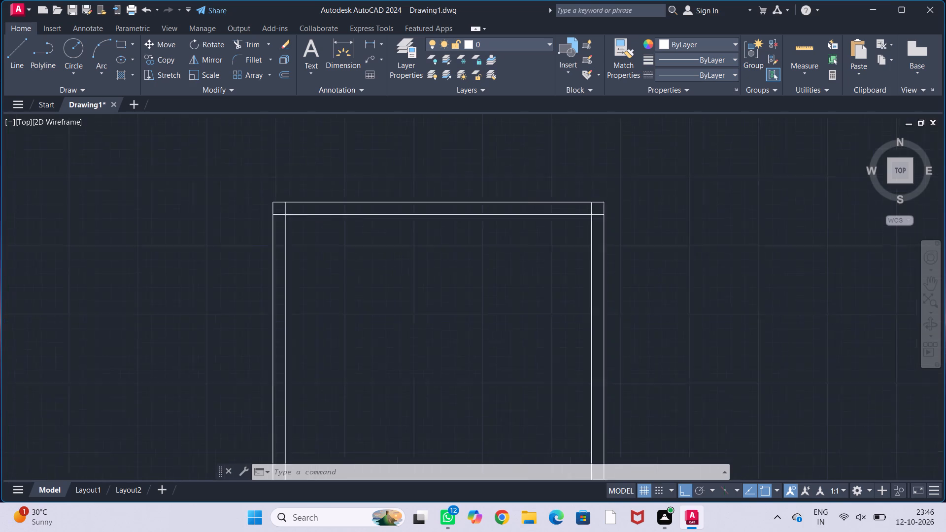
pyautogui.moveTo(393, 263); pyautogui.dragTo(404, 218, button='middle')
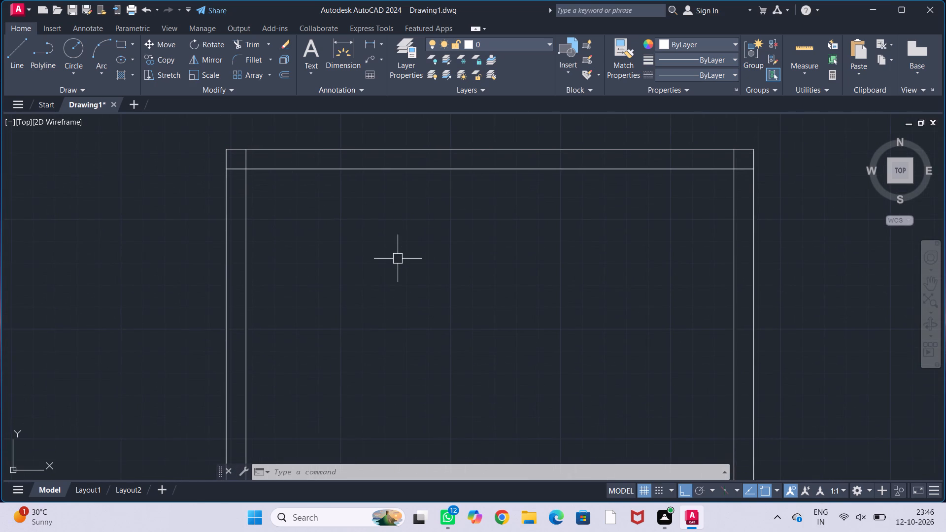
pyautogui.write('off')
pyautogui.press('Return')
pyautogui.write('9\'9"')
pyautogui.press('Return')
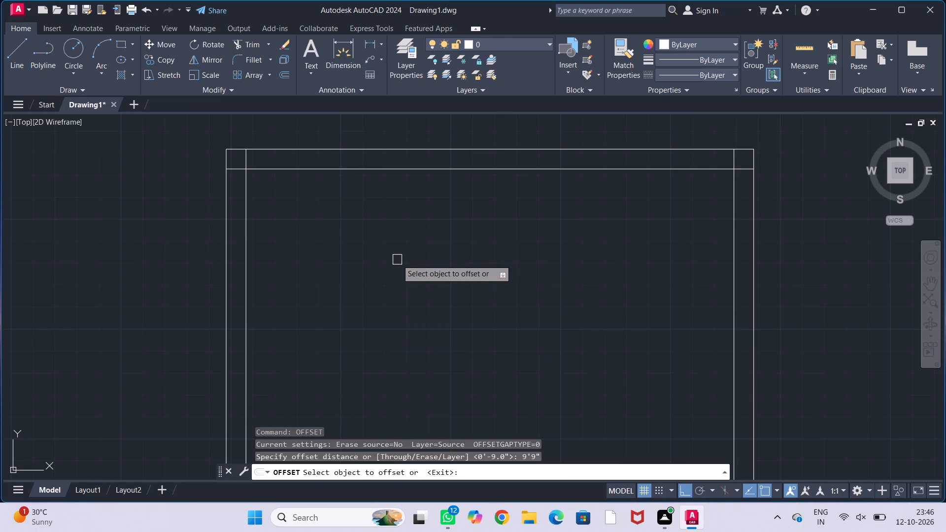
pyautogui.click(509, 171)
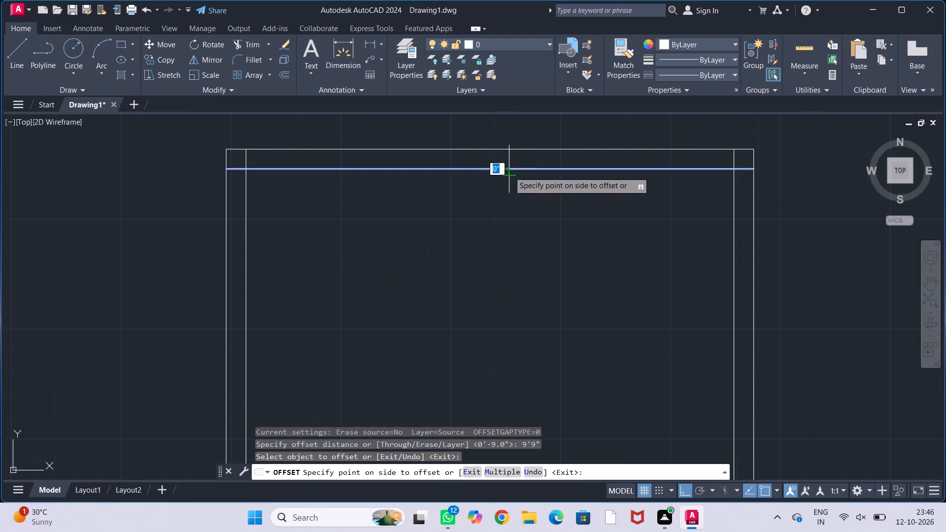
pyautogui.click(504, 282)
pyautogui.scroll(-1, 508, 278)
pyautogui.moveTo(524, 292); pyautogui.dragTo(469, 243, button='middle')
pyautogui.moveTo(464, 246); pyautogui.dragTo(466, 238, button='middle')
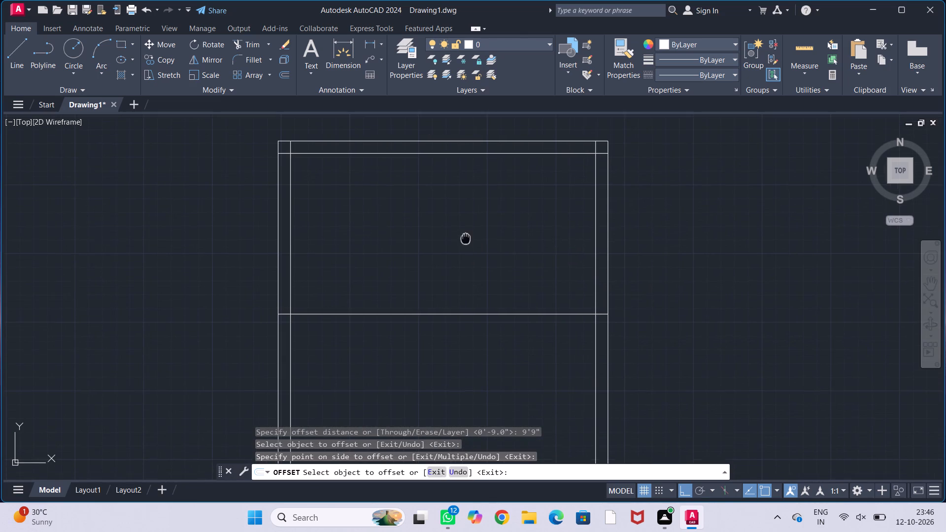
pyautogui.moveTo(466, 238); pyautogui.dragTo(466, 238, button='middle')
pyautogui.press('Escape')
pyautogui.press('Escape')
pyautogui.press('Escape')
pyautogui.press('Escape')
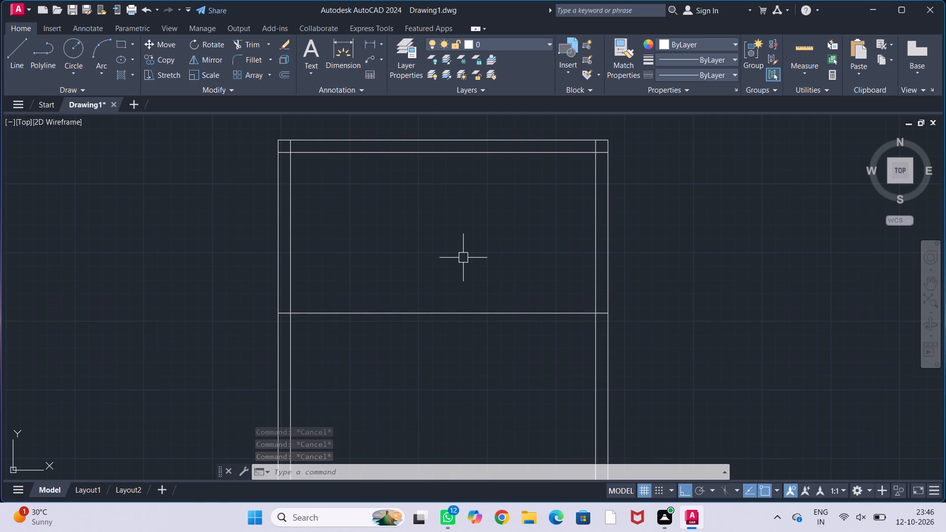
# Offset the new horizontal room line 4.5" downward to form the partition wall.
pyautogui.write('off')
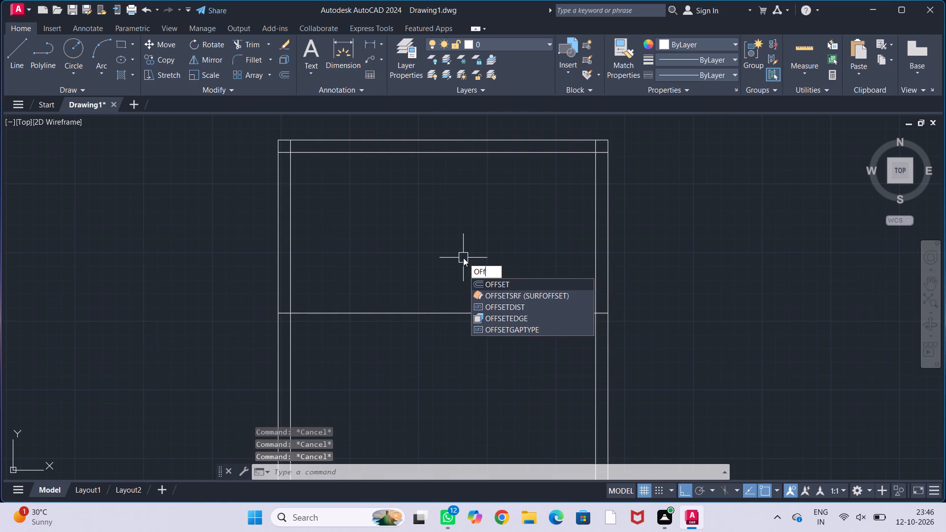
pyautogui.press('Return')
pyautogui.write('4.5"')
pyautogui.press('Return')
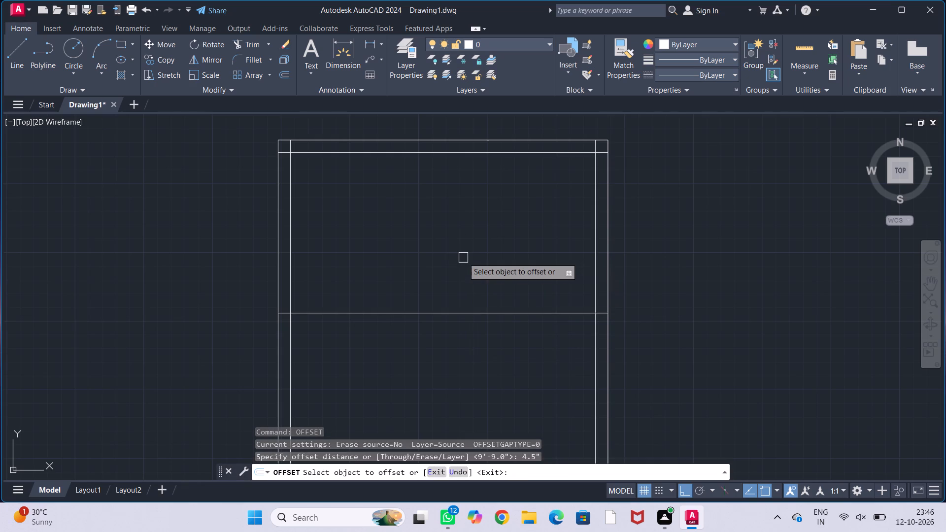
pyautogui.click(452, 311)
pyautogui.click(455, 365)
pyautogui.press('Escape')
pyautogui.press('Escape')
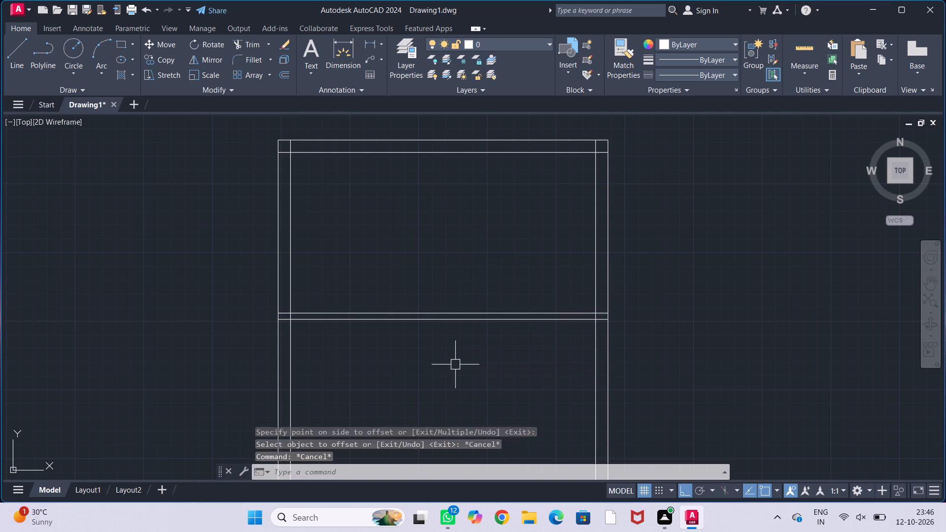
pyautogui.press('Escape')
pyautogui.press('Escape')
pyautogui.press('Escape')
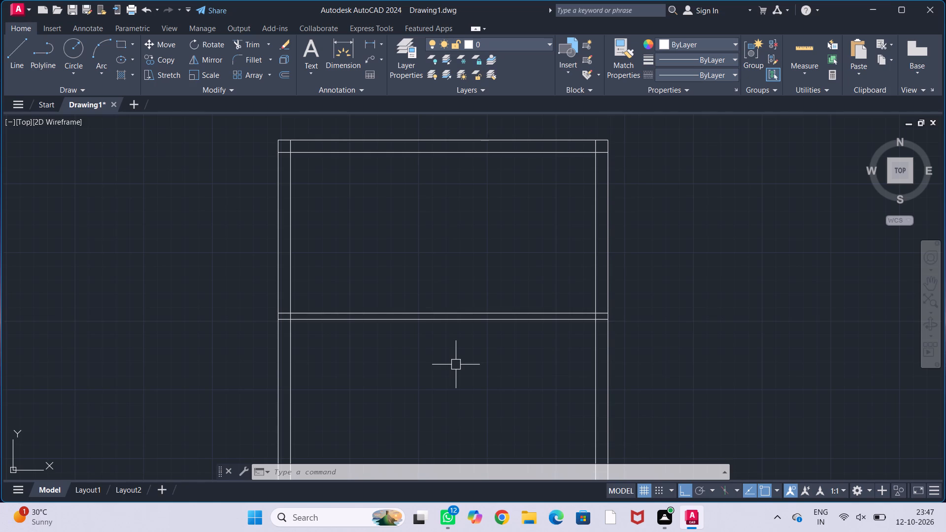
# Offset the left wall's inner line 7' to the right to mark the first room's width.
pyautogui.moveTo(459, 361); pyautogui.dragTo(448, 350, button='middle')
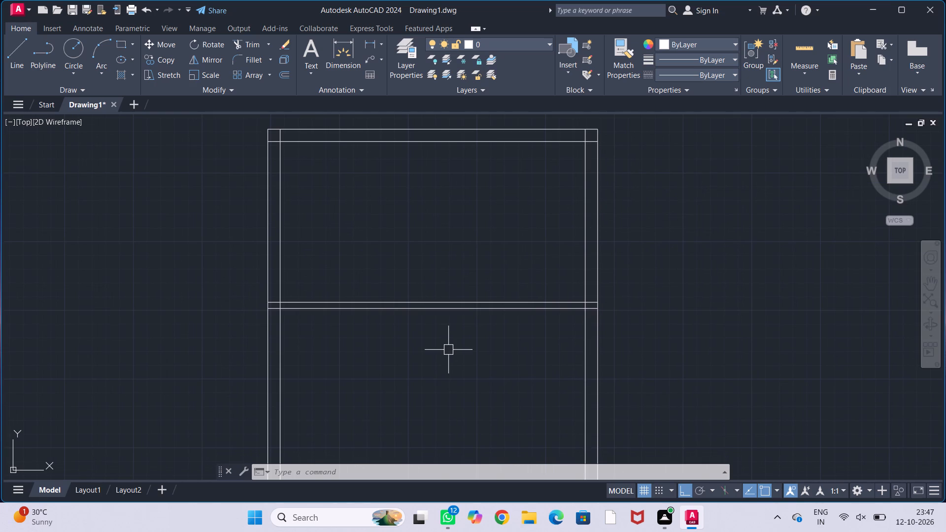
pyautogui.write('off')
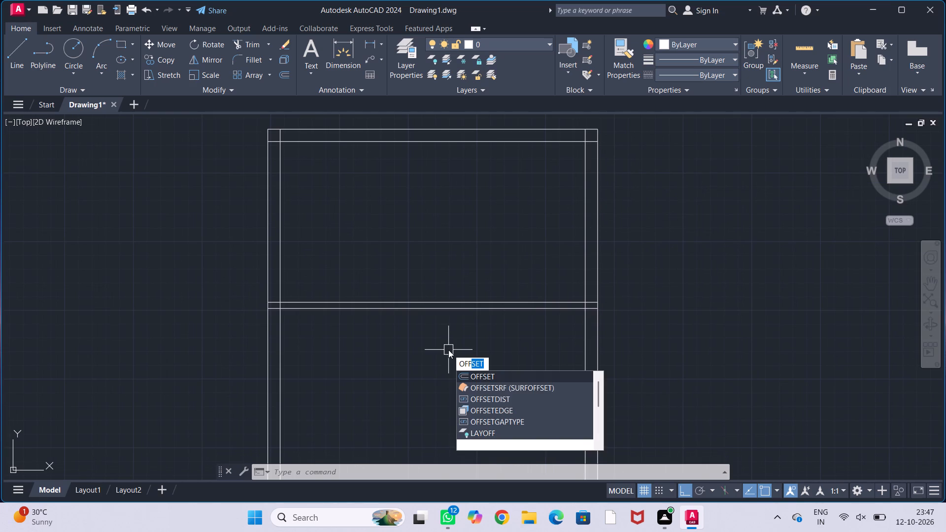
pyautogui.press('Return')
pyautogui.write("7'")
pyautogui.press('Return')
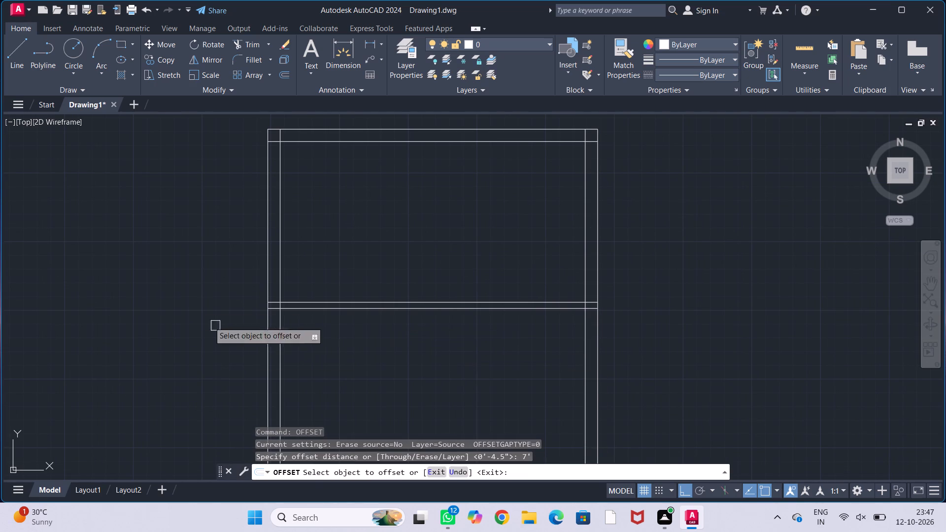
pyautogui.click(282, 270)
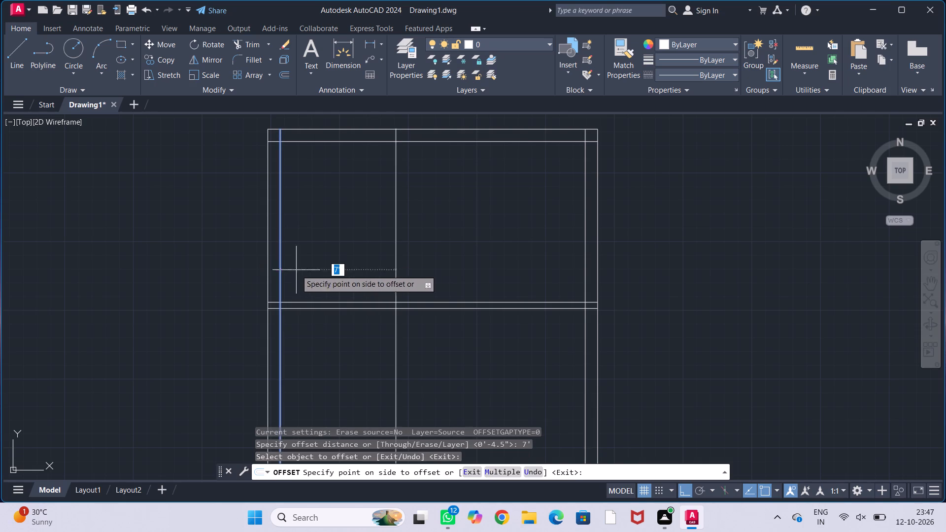
pyautogui.click(413, 268)
pyautogui.press('Escape')
pyautogui.press('Escape')
pyautogui.press('Escape')
pyautogui.press('Escape')
pyautogui.press('Escape')
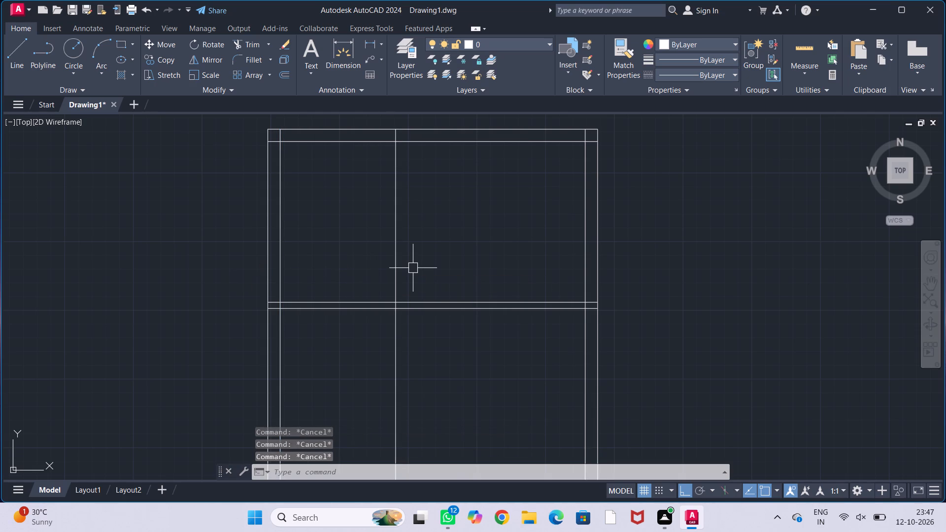
# Offset the new vertical room line 4.5" to the right to form the vertical partition wall.
pyautogui.write('off')
pyautogui.press('Return')
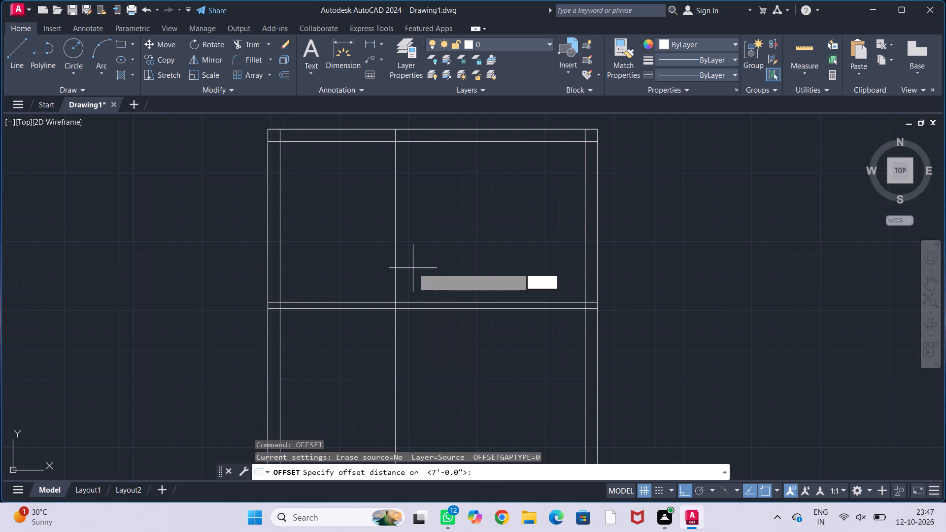
pyautogui.write('4.5"')
pyautogui.press('Return')
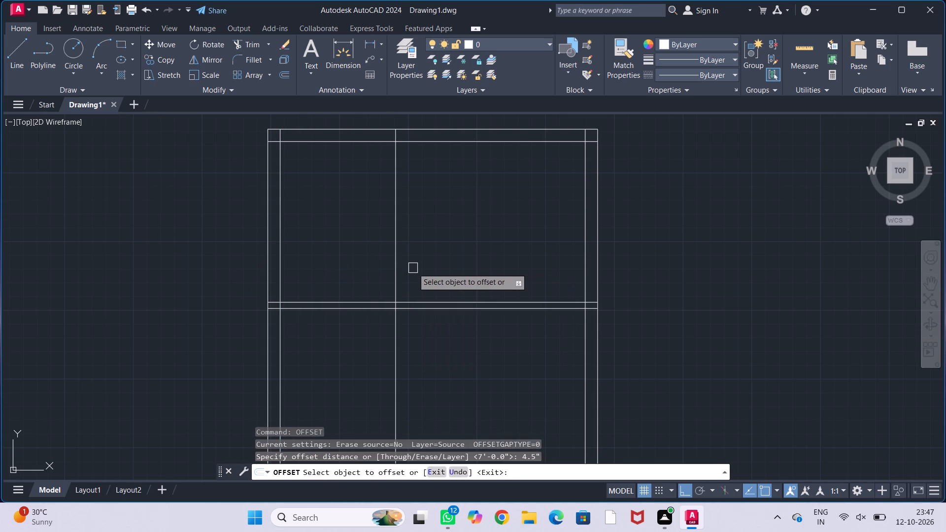
pyautogui.click(399, 275)
pyautogui.click(457, 280)
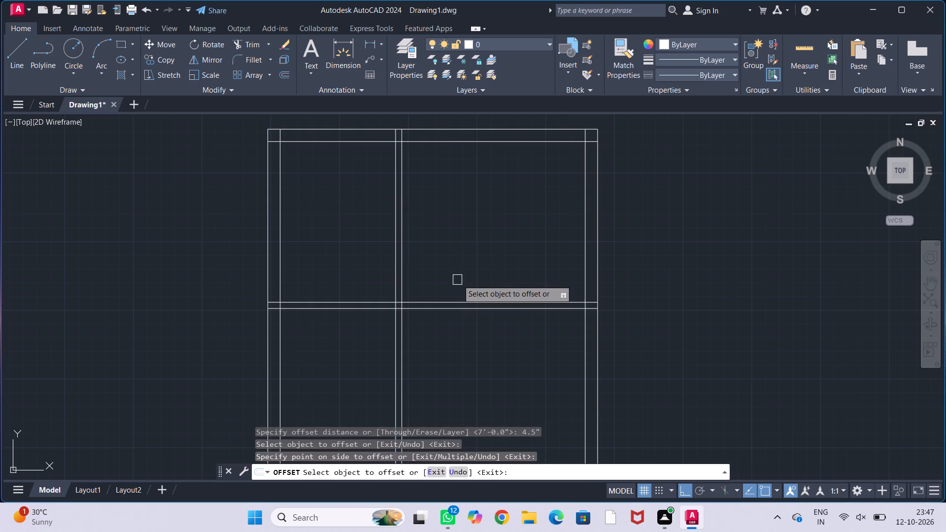
pyautogui.press('Escape')
pyautogui.press('Escape')
pyautogui.press('Escape')
pyautogui.press('Escape')
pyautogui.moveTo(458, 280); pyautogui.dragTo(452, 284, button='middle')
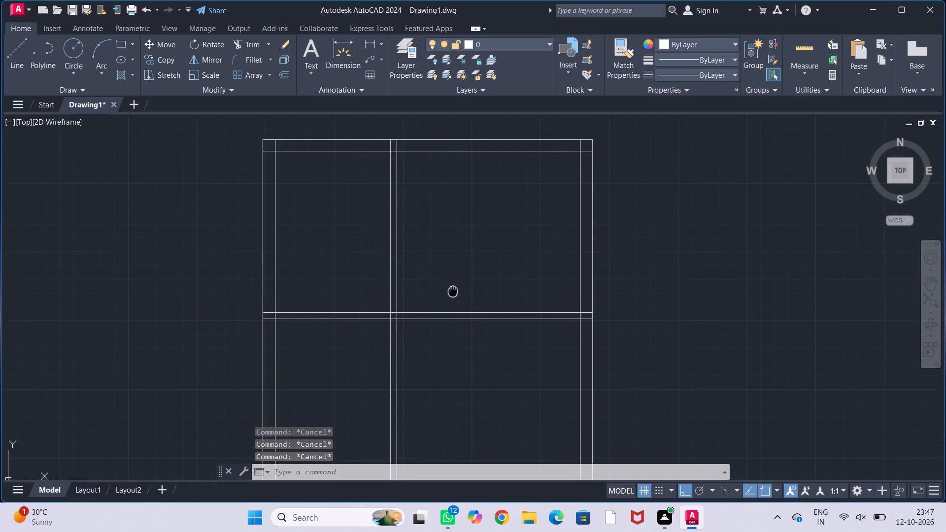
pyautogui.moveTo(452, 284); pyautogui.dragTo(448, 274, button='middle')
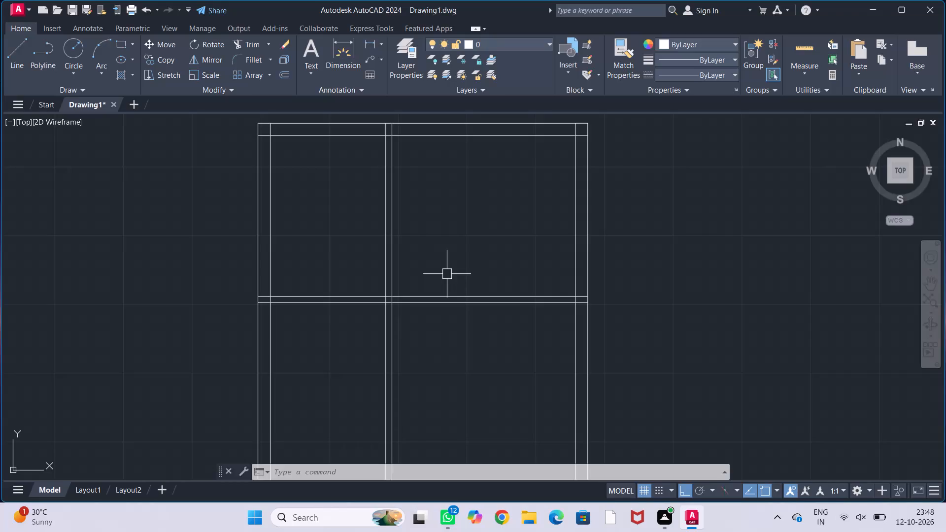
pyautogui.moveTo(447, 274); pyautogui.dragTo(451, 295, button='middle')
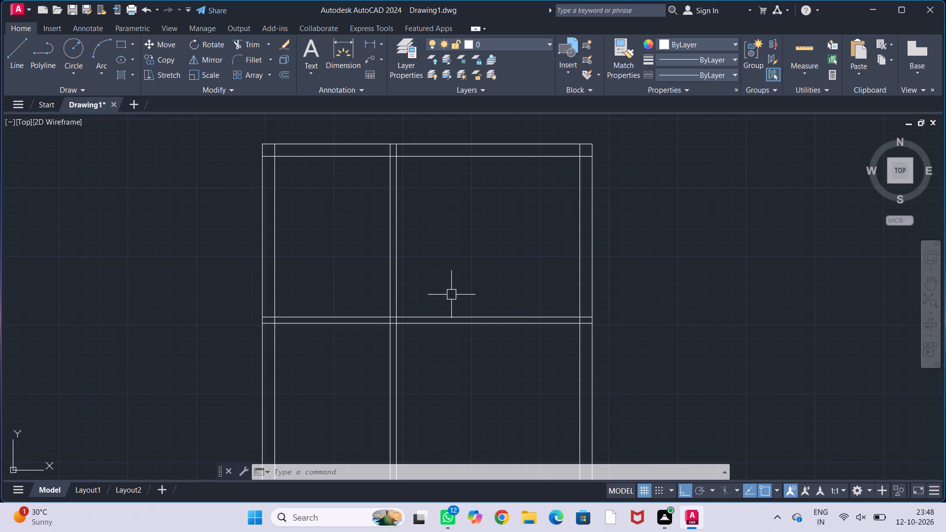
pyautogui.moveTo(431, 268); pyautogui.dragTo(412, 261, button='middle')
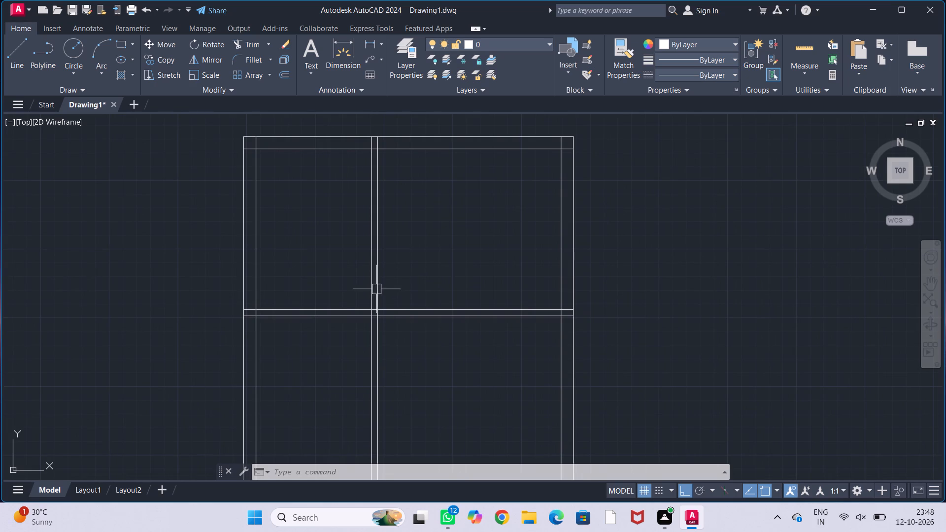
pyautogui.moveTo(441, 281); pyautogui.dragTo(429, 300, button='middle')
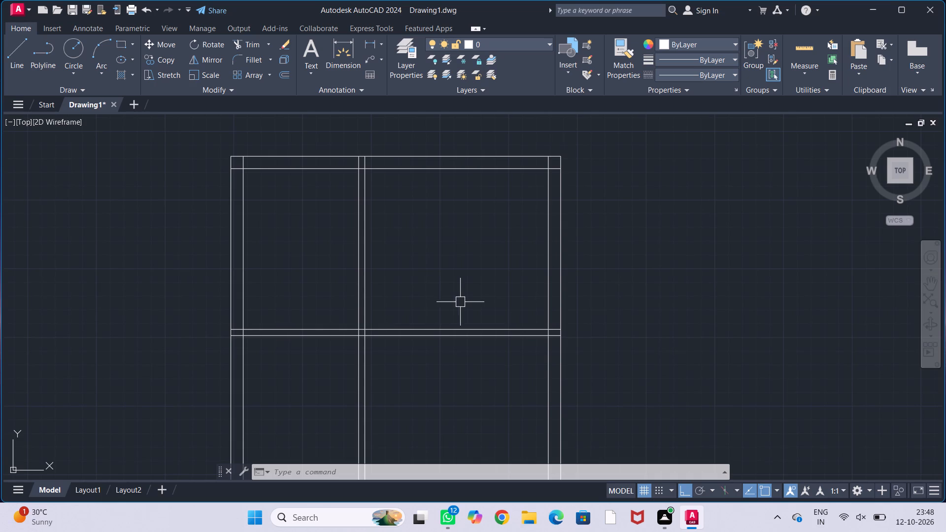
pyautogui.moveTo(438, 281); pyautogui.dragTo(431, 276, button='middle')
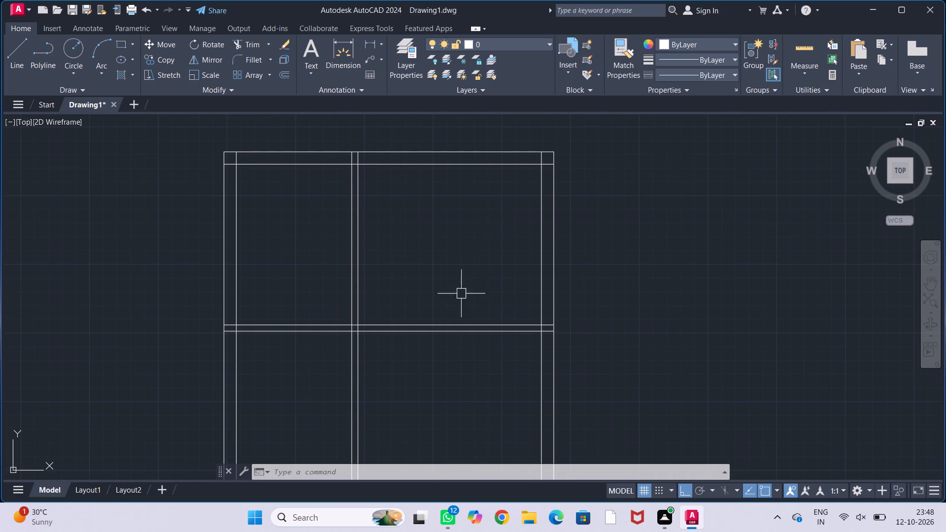
# Start another Offset for the layout below the horizontal partition wall.
pyautogui.moveTo(454, 289); pyautogui.dragTo(469, 233, button='middle')
pyautogui.moveTo(478, 322); pyautogui.dragTo(468, 309, button='middle')
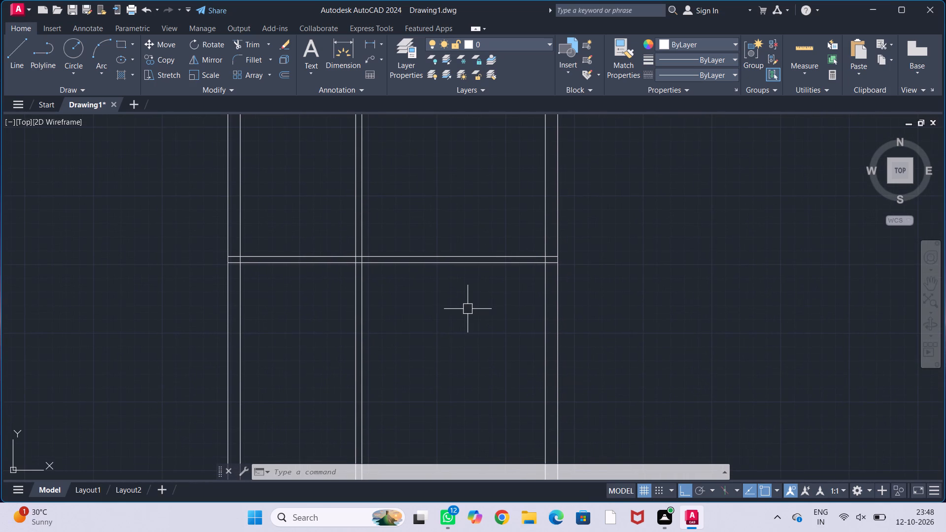
pyautogui.moveTo(468, 309); pyautogui.dragTo(503, 293, button='middle')
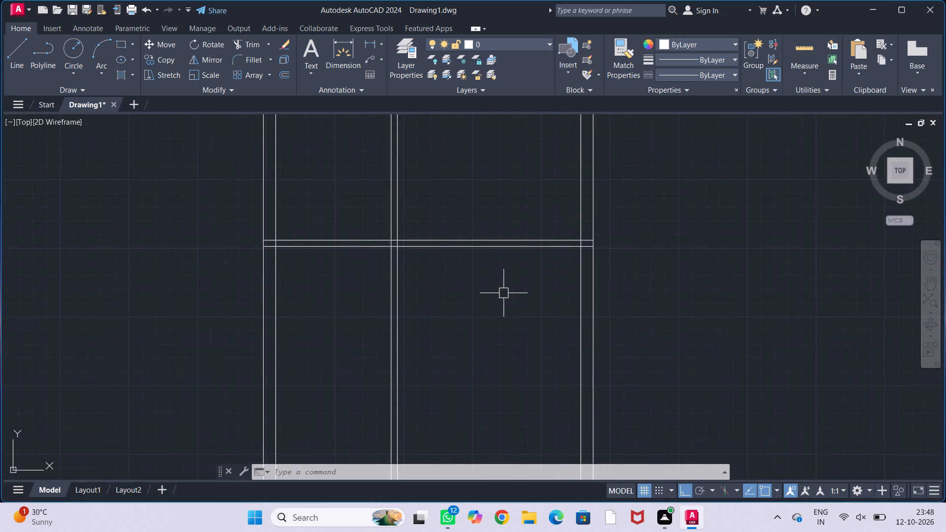
pyautogui.write('off')
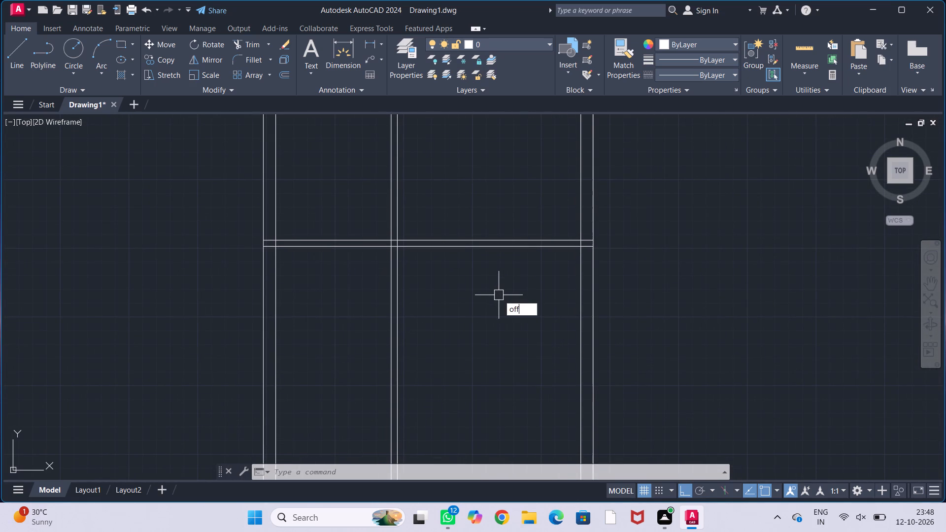
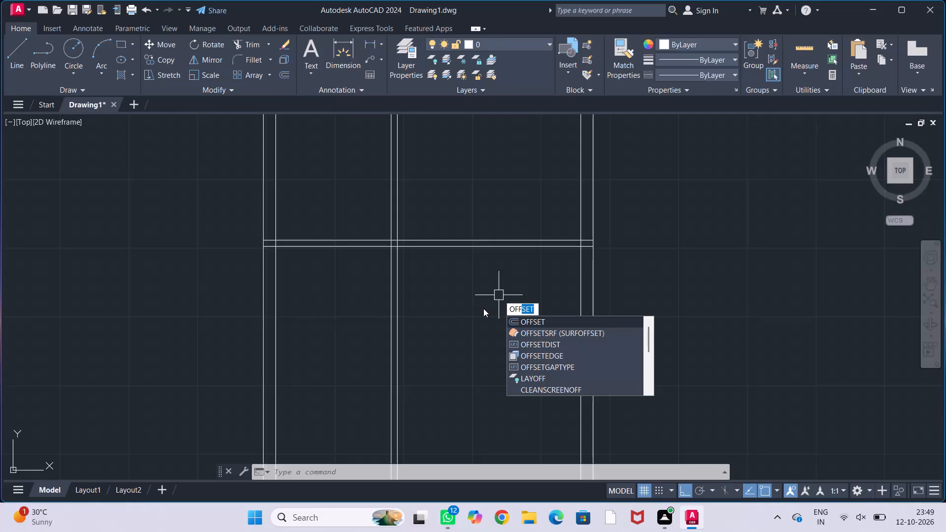
# Offset the lower line of the horizontal partition wall 4' downward to mark the next space's depth.
pyautogui.press('Return')
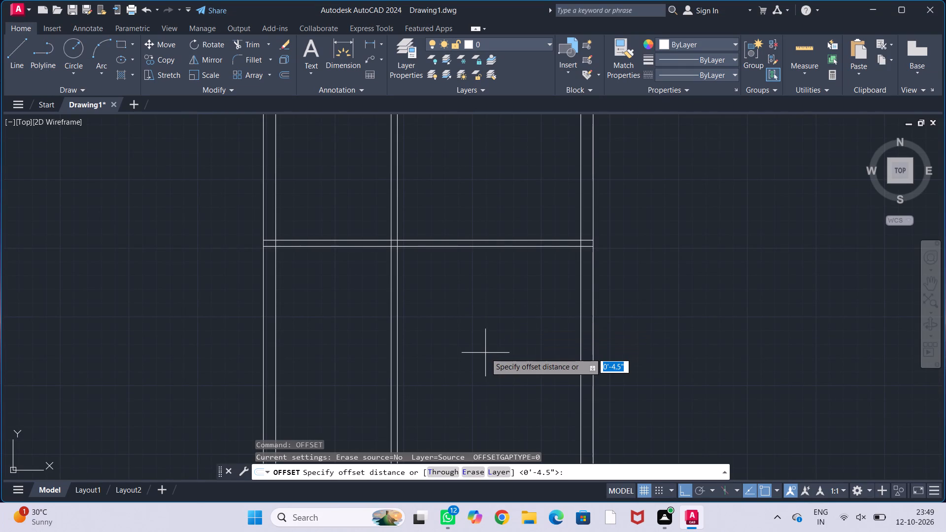
pyautogui.write("4'")
pyautogui.press('Return')
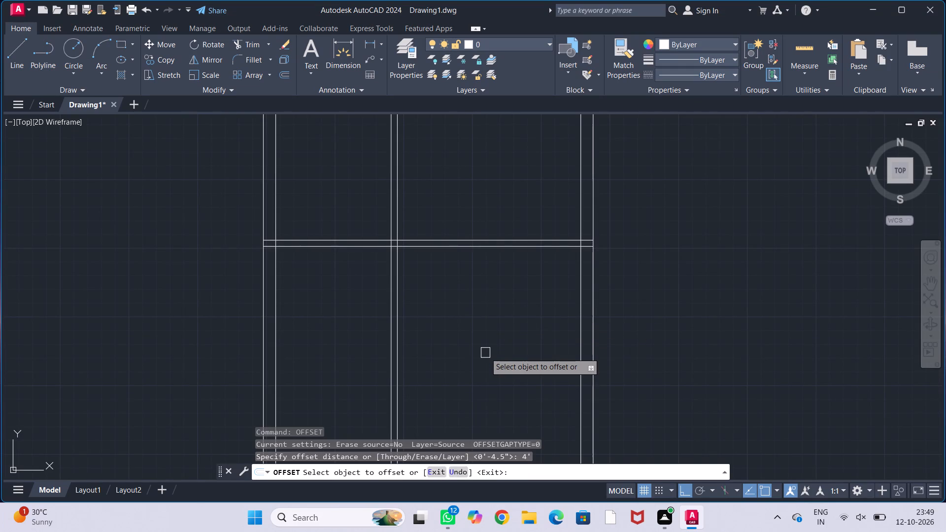
pyautogui.click(552, 247)
pyautogui.click(545, 345)
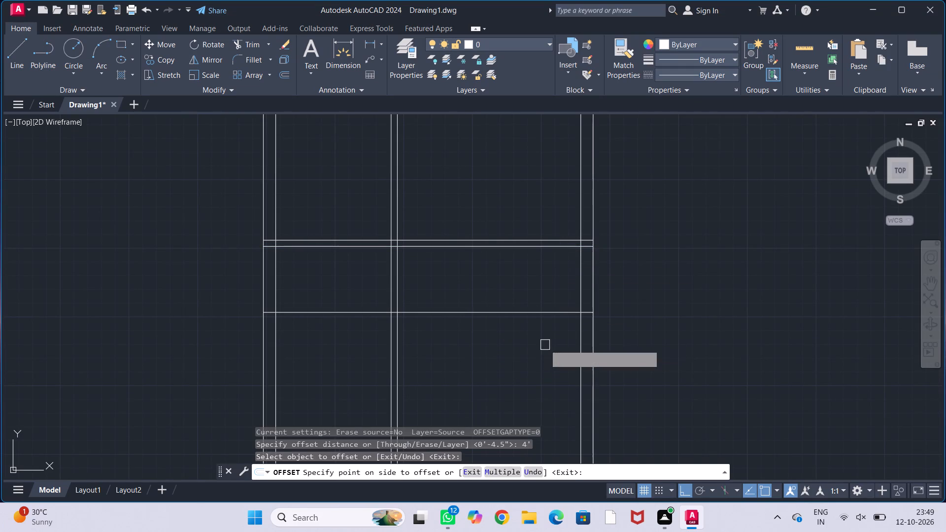
pyautogui.press('Escape')
pyautogui.press('Escape')
pyautogui.press('Escape')
pyautogui.press('Escape')
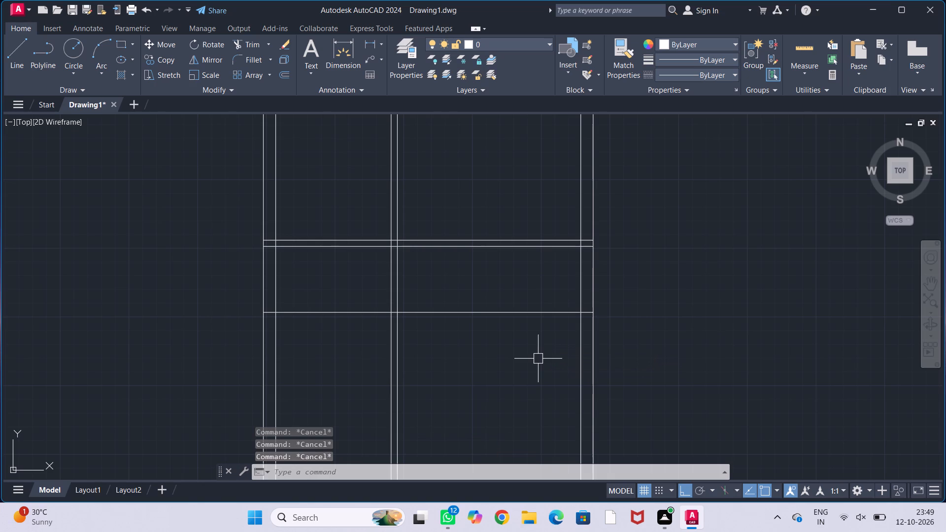
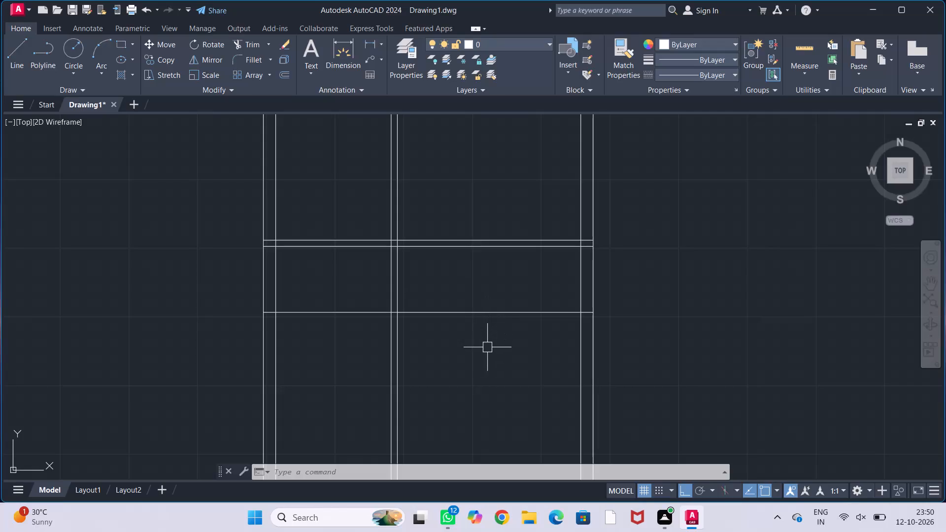
# Offset the newly added horizontal line 4.5" downward to form the second face of the partition wall.
pyautogui.write('off')
pyautogui.press('Return')
pyautogui.write('4.5"')
pyautogui.press('Return')
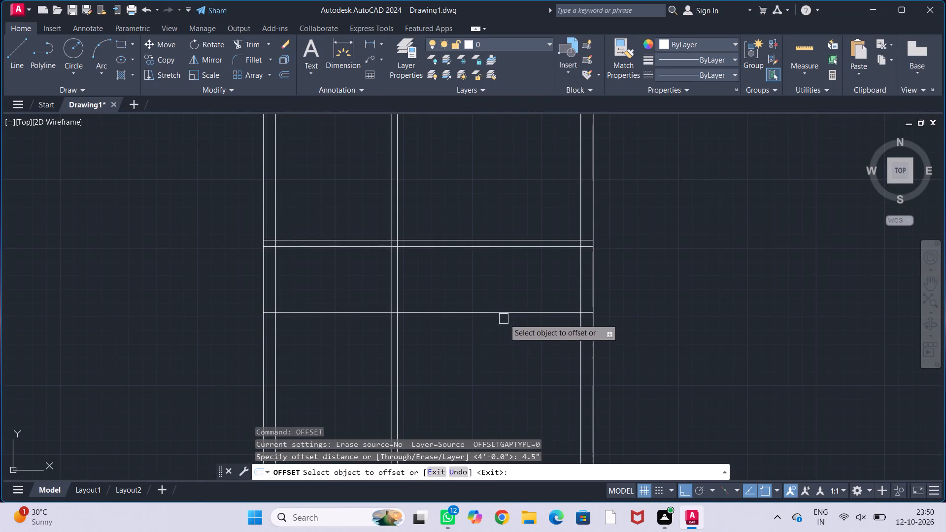
pyautogui.click(506, 313)
pyautogui.click(514, 364)
pyautogui.press('Escape')
pyautogui.press('Escape')
pyautogui.press('Escape')
pyautogui.press('Escape')
pyautogui.press('Escape')
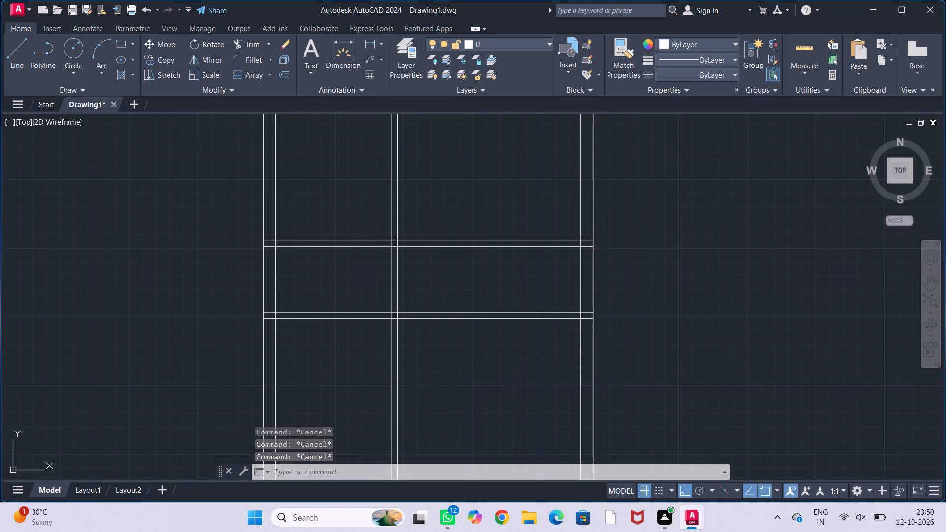
# Trim both lines of the lower horizontal partition wall between the left outer wall and the vertical partition.
pyautogui.moveTo(514, 364); pyautogui.dragTo(478, 339, button='middle')
pyautogui.moveTo(478, 353); pyautogui.dragTo(447, 319, button='middle')
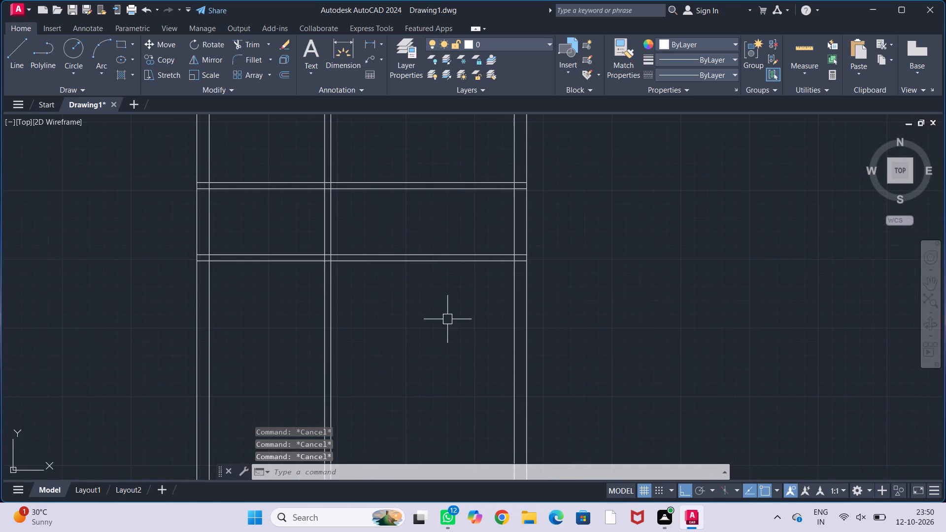
pyautogui.moveTo(439, 318); pyautogui.dragTo(461, 327, button='middle')
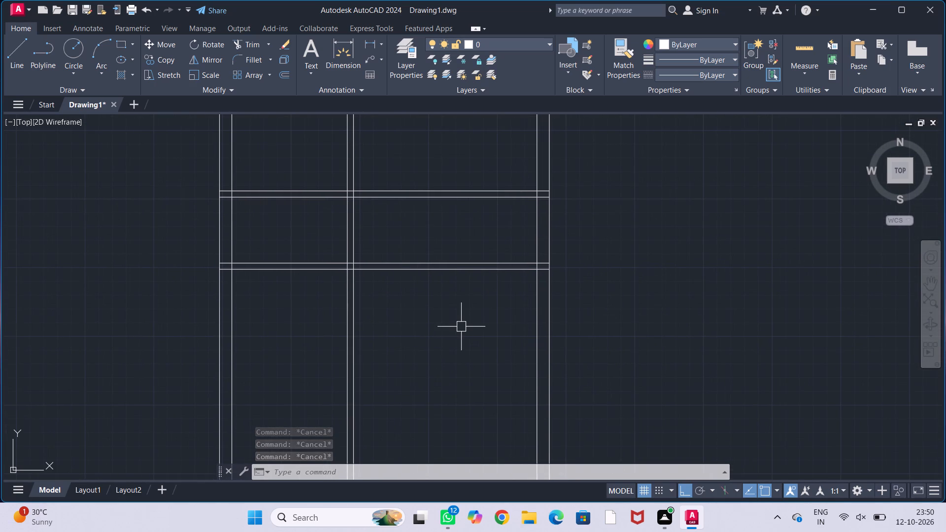
pyautogui.write('tr')
pyautogui.press('Return')
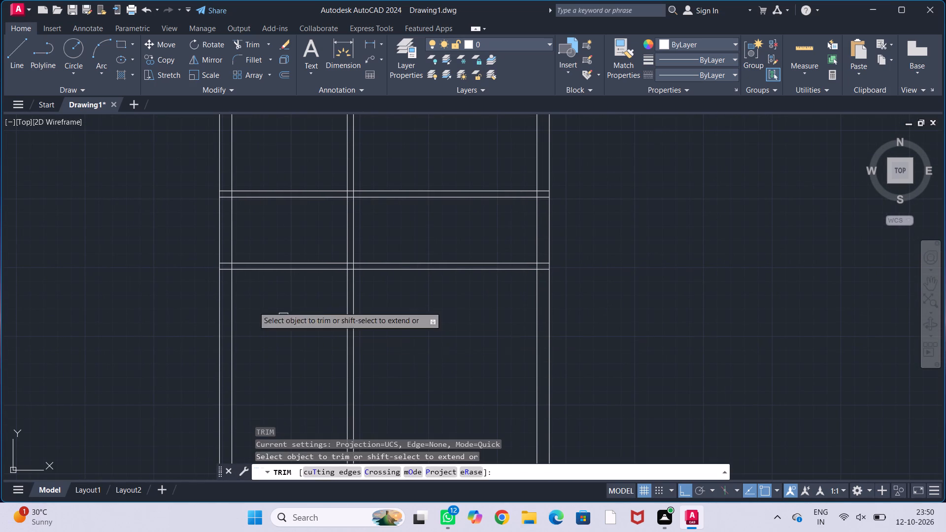
pyautogui.moveTo(280, 240); pyautogui.dragTo(292, 336)
pyautogui.press('Escape')
pyautogui.press('Escape')
pyautogui.press('Escape')
pyautogui.press('Escape')
pyautogui.press('Escape')
# Stretch the right end of the lower partition wall's upper line 3'1" outward past the right outer wall.
pyautogui.moveTo(291, 328); pyautogui.dragTo(266, 307, button='middle')
pyautogui.moveTo(264, 309); pyautogui.dragTo(298, 304, button='middle')
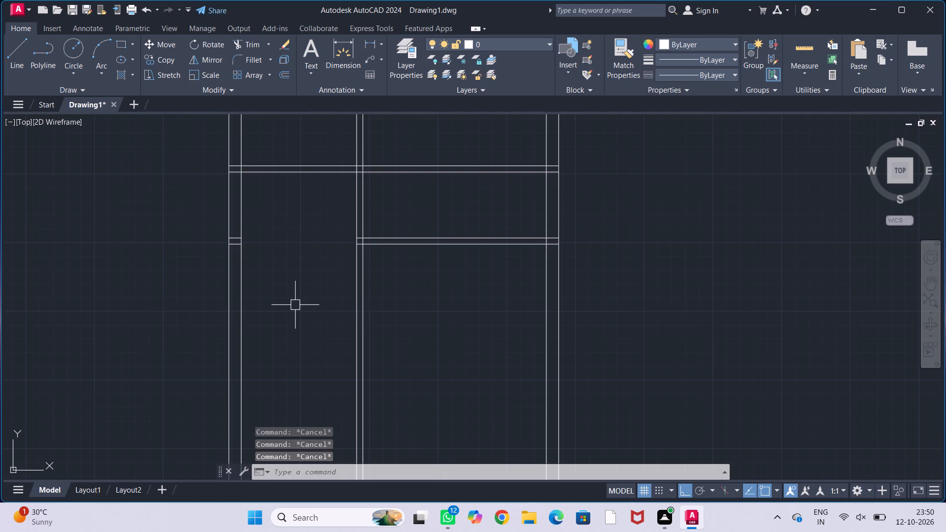
pyautogui.moveTo(371, 314); pyautogui.dragTo(444, 307, button='middle')
pyautogui.moveTo(465, 322); pyautogui.dragTo(465, 321, button='middle')
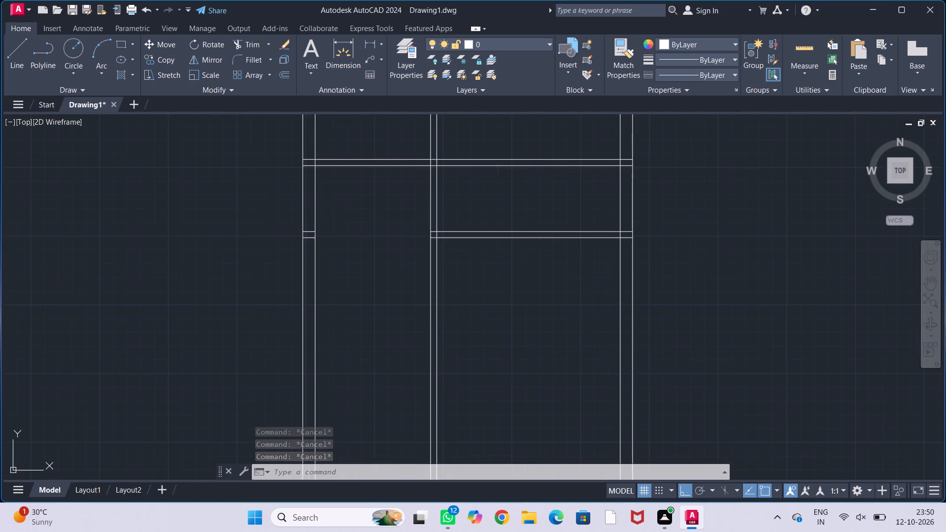
pyautogui.moveTo(465, 321); pyautogui.dragTo(423, 312, button='middle')
pyautogui.moveTo(447, 327); pyautogui.dragTo(450, 309, button='middle')
pyautogui.moveTo(472, 294); pyautogui.dragTo(459, 300, button='middle')
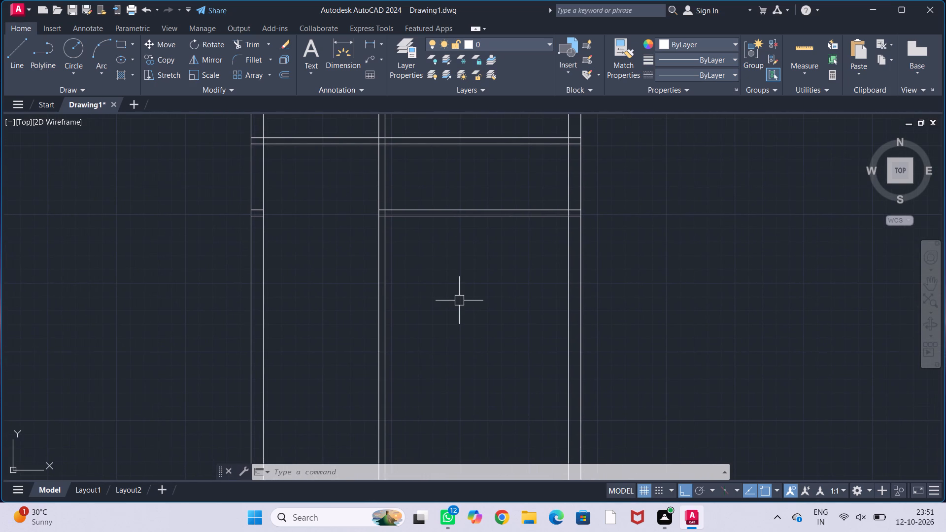
pyautogui.moveTo(484, 262); pyautogui.dragTo(451, 330, button='middle')
pyautogui.scroll(2, 458, 299)
pyautogui.click(546, 251)
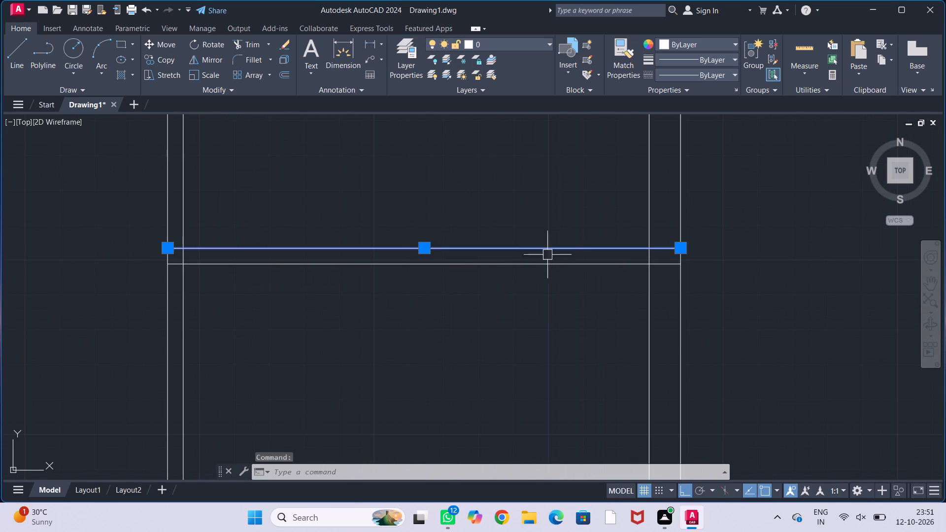
pyautogui.moveTo(575, 321); pyautogui.dragTo(383, 334, button='middle')
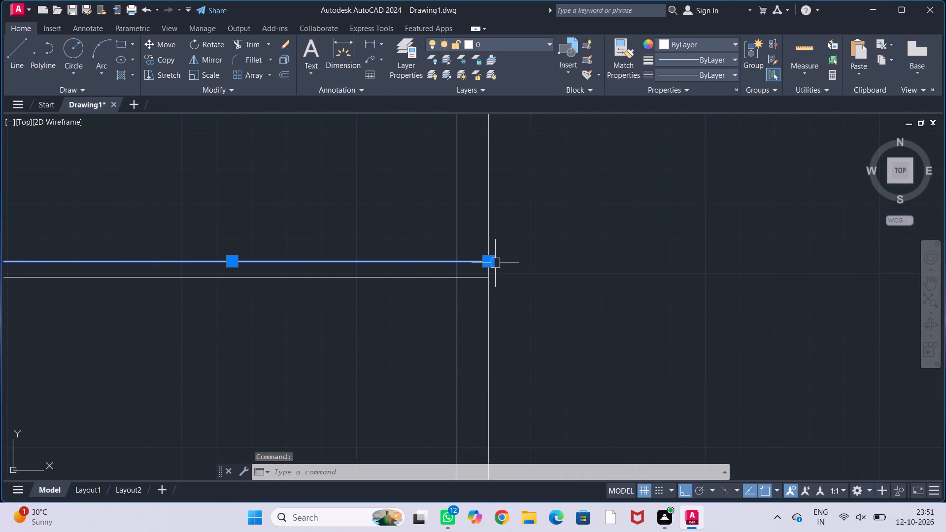
pyautogui.click(487, 261)
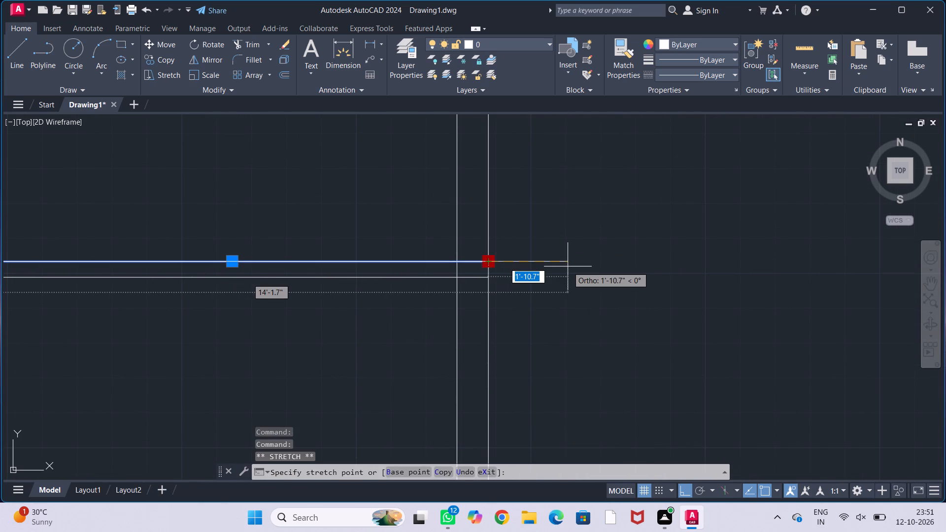
pyautogui.write('3\'1"')
pyautogui.press('Return')
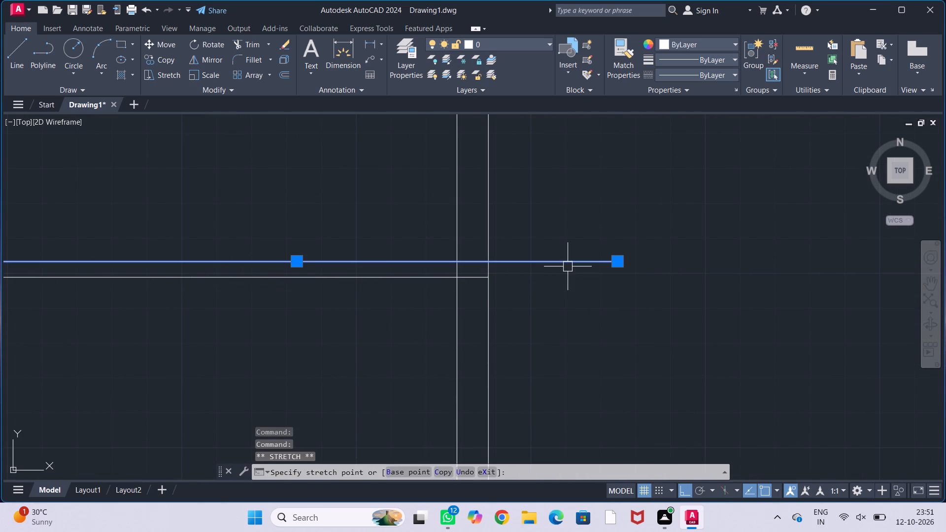
pyautogui.press('Escape')
pyautogui.press('Escape')
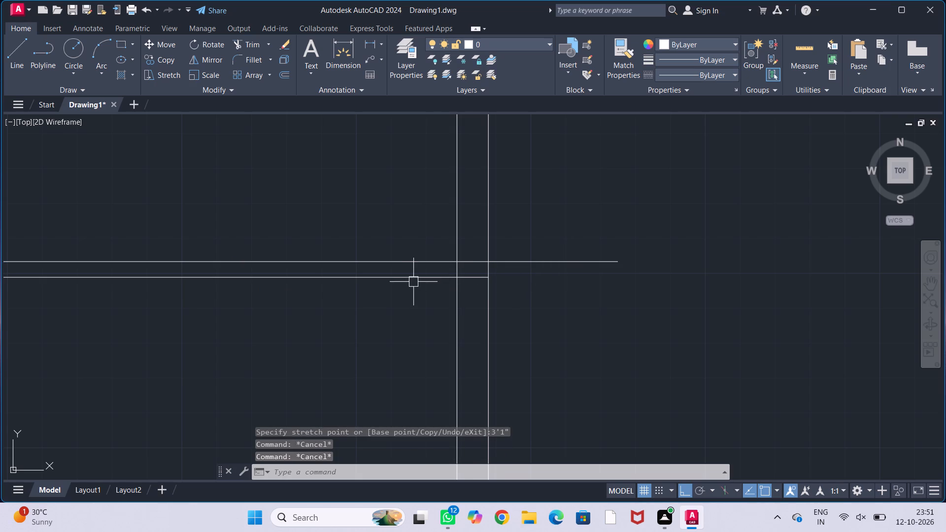
# Stretch the right end of the same partition wall's lower line 3'1" outward past the right outer wall.
pyautogui.click(414, 277)
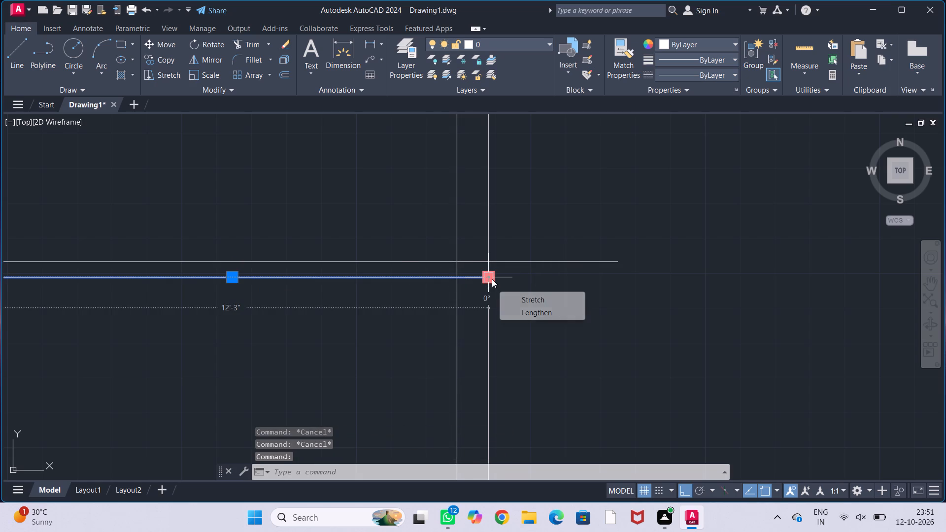
pyautogui.click(492, 279)
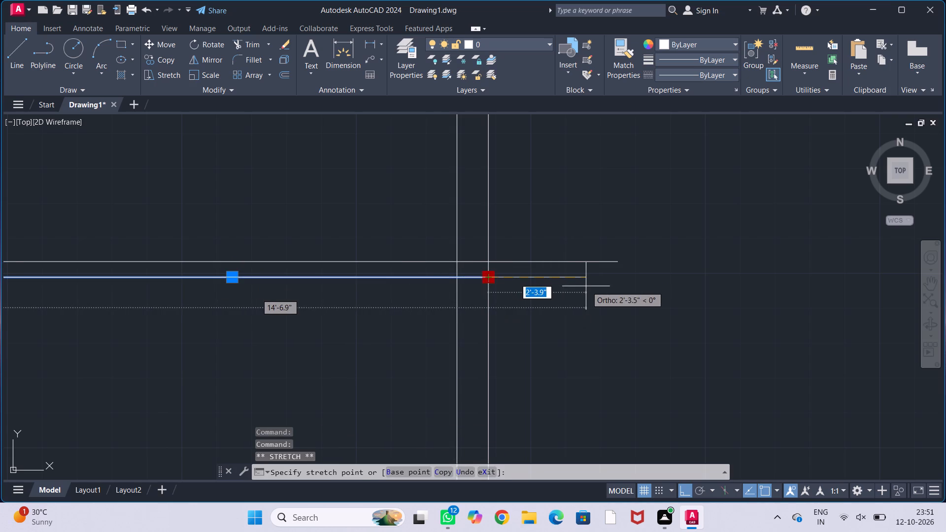
pyautogui.write('3\'1"')
pyautogui.press('Return')
pyautogui.press('Escape')
pyautogui.press('Escape')
pyautogui.press('Escape')
pyautogui.press('Escape')
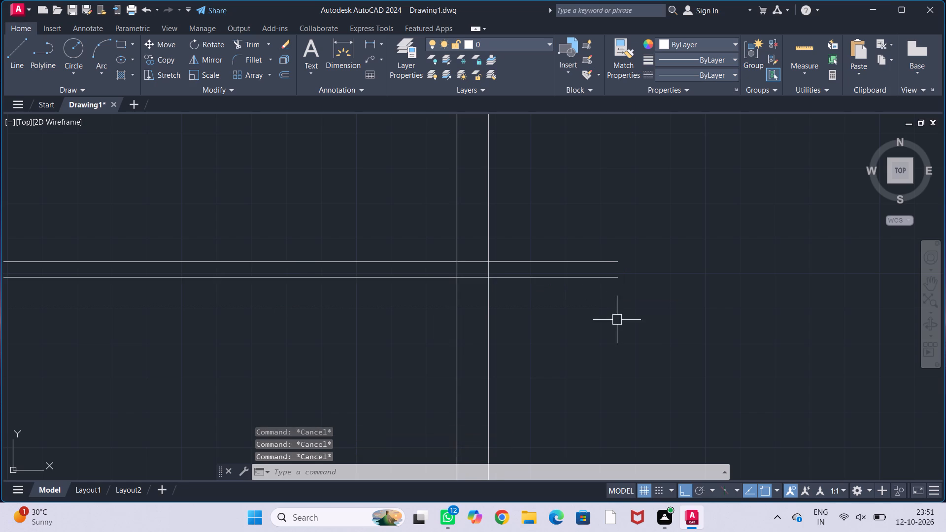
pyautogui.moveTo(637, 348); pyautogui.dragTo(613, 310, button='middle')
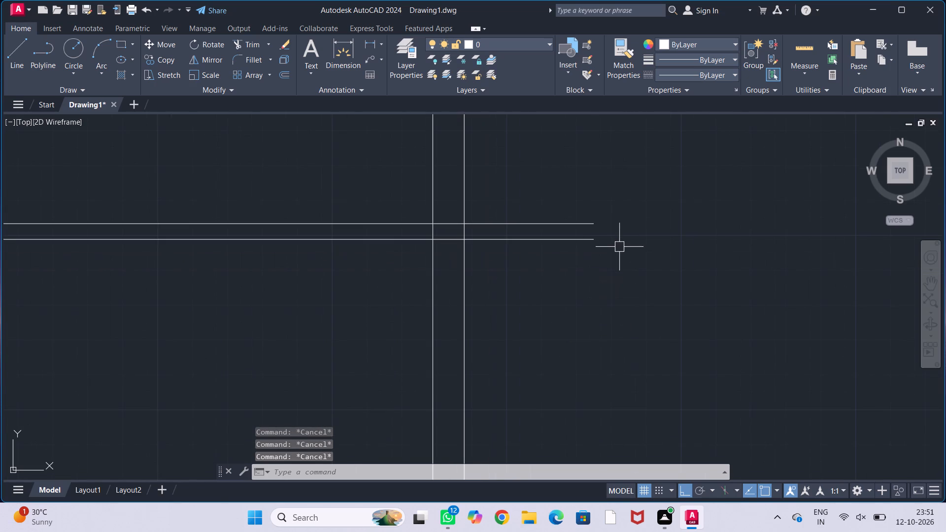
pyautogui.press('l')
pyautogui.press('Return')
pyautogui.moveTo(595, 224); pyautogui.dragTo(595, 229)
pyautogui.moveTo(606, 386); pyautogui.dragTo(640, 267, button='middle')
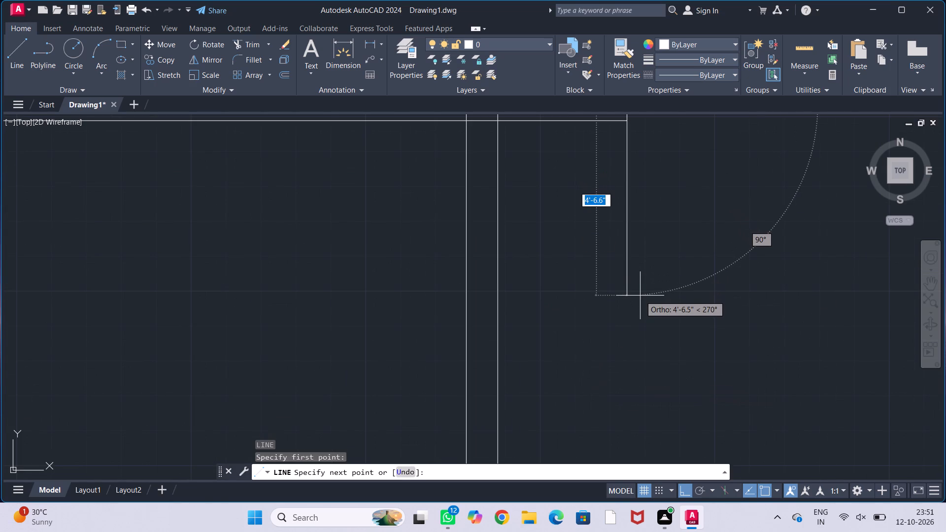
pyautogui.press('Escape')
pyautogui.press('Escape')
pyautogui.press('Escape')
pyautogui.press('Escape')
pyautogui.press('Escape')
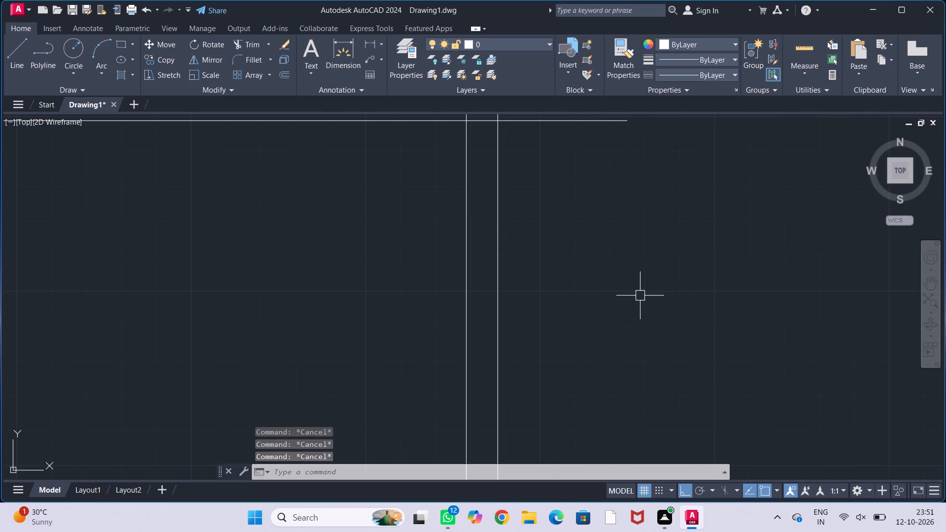
# Start the Offset command for the next wall line.
pyautogui.scroll(-1, 640, 296)
pyautogui.moveTo(640, 296); pyautogui.dragTo(619, 339, button='middle')
pyautogui.scroll(-1, 617, 331)
pyautogui.moveTo(619, 332); pyautogui.dragTo(580, 278, button='middle')
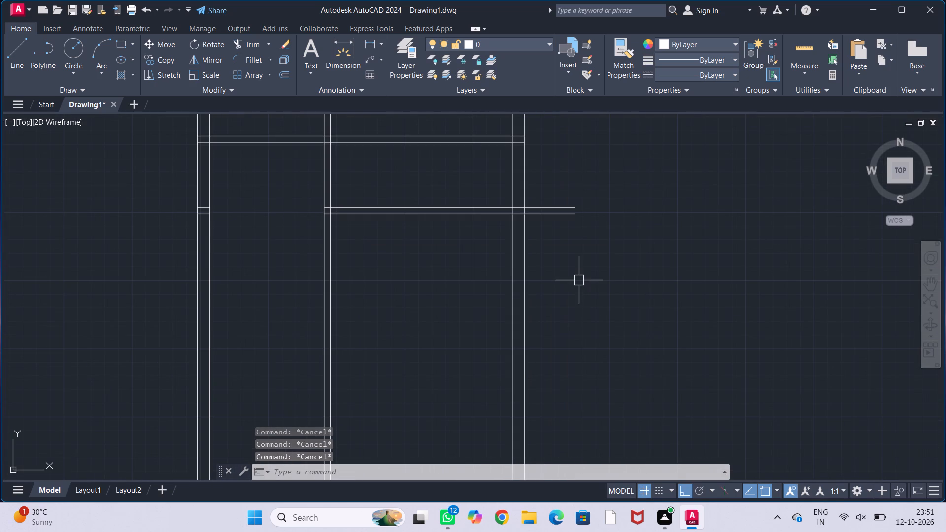
pyautogui.write('off')
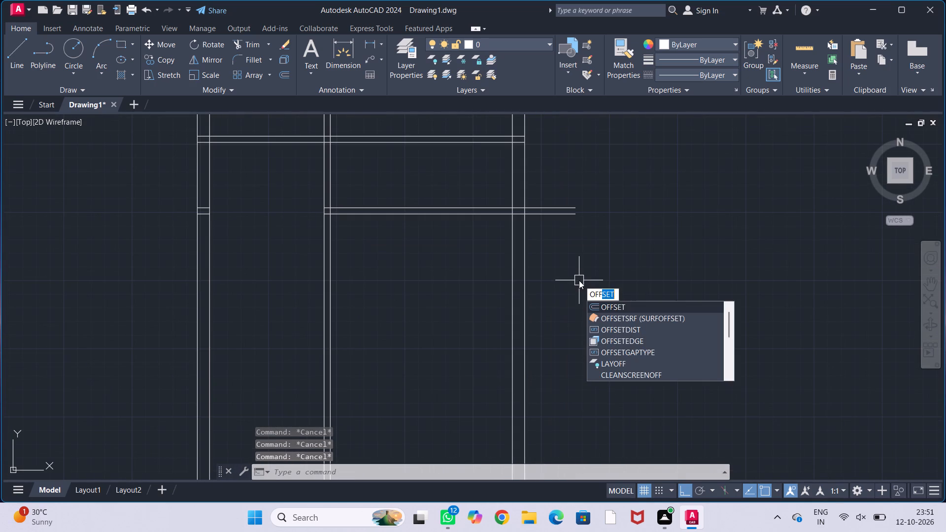
pyautogui.press('Return')
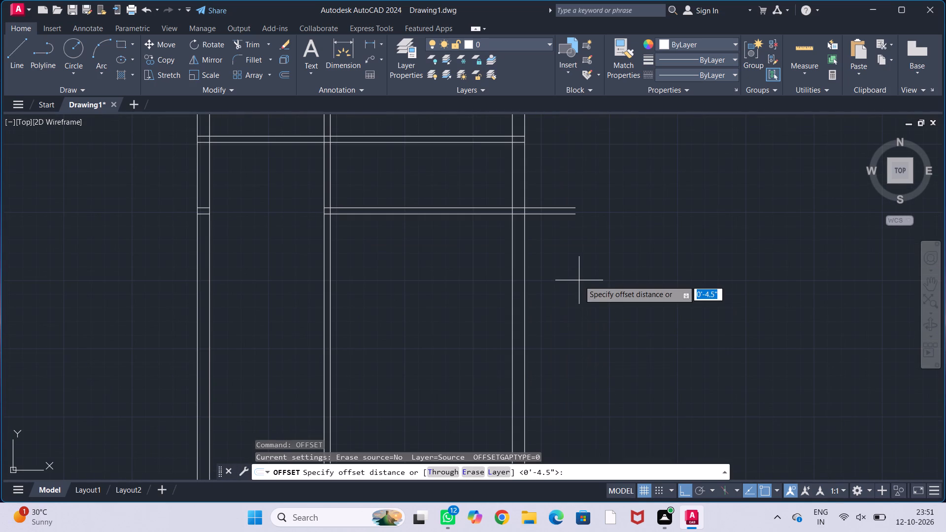
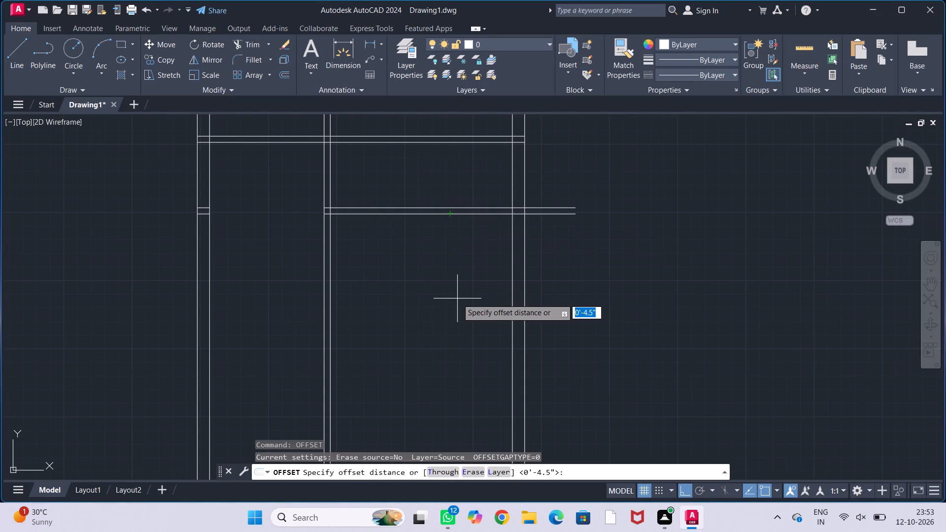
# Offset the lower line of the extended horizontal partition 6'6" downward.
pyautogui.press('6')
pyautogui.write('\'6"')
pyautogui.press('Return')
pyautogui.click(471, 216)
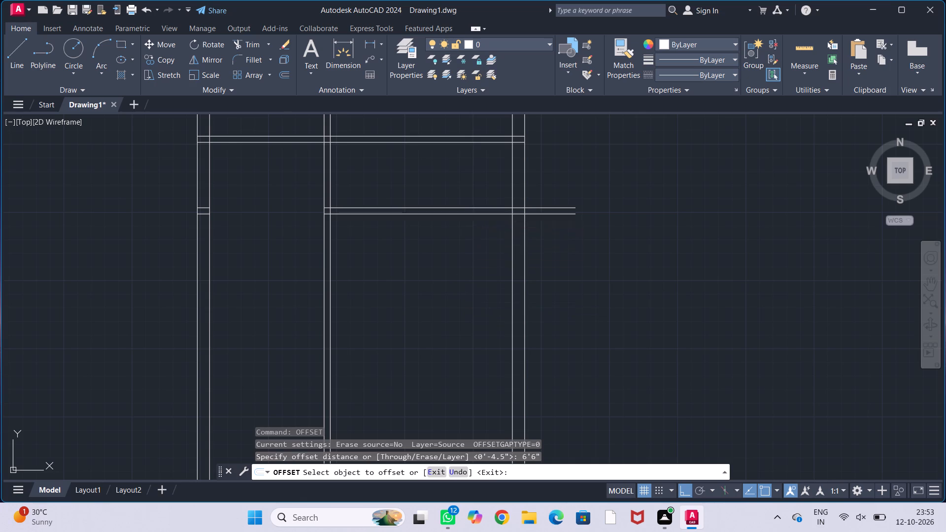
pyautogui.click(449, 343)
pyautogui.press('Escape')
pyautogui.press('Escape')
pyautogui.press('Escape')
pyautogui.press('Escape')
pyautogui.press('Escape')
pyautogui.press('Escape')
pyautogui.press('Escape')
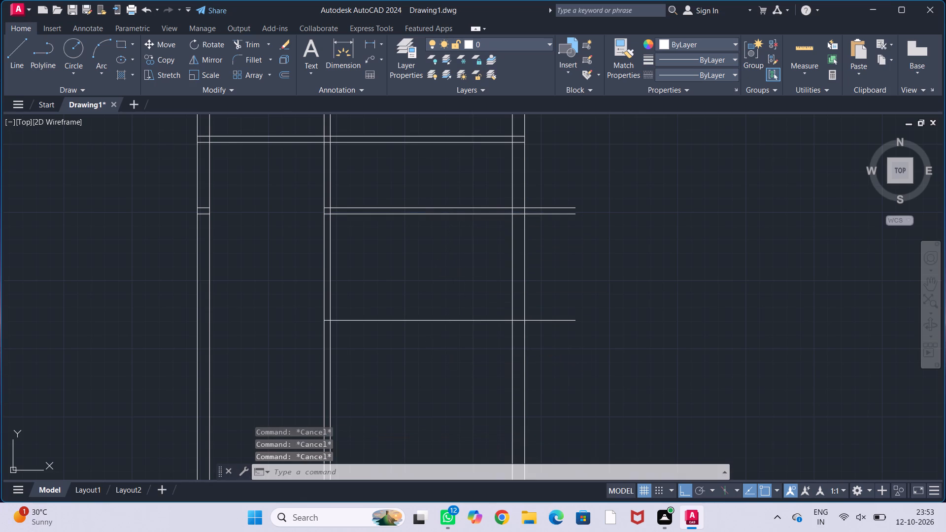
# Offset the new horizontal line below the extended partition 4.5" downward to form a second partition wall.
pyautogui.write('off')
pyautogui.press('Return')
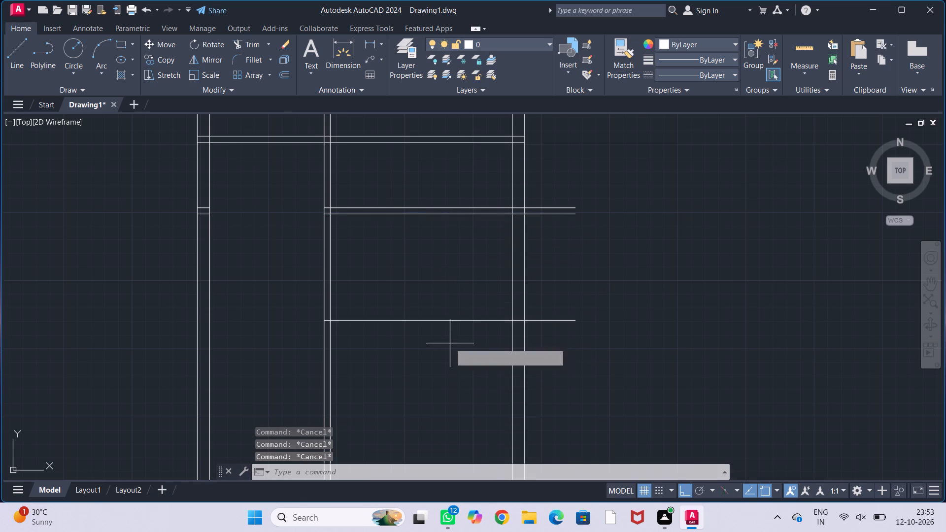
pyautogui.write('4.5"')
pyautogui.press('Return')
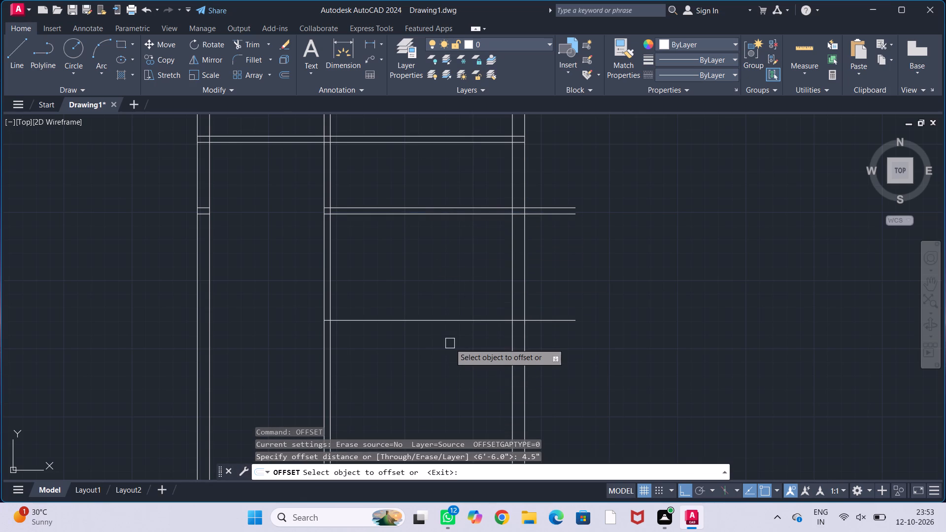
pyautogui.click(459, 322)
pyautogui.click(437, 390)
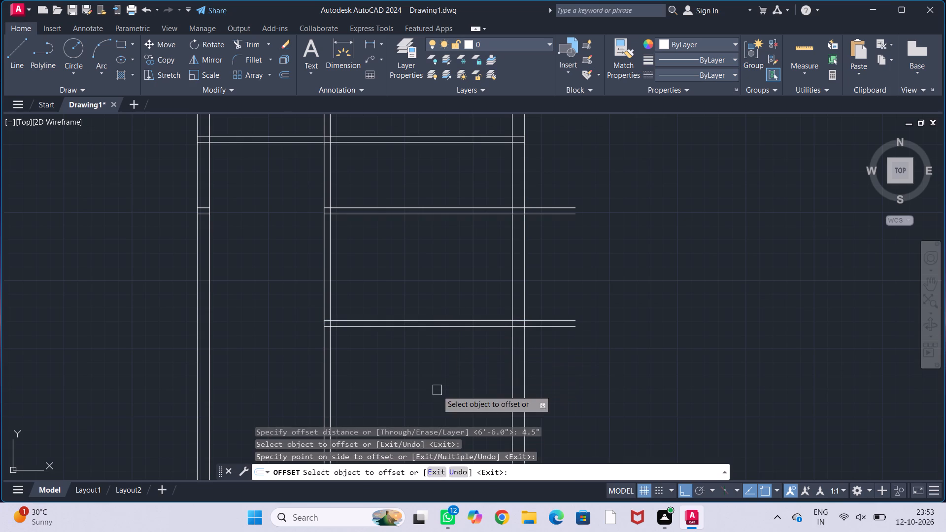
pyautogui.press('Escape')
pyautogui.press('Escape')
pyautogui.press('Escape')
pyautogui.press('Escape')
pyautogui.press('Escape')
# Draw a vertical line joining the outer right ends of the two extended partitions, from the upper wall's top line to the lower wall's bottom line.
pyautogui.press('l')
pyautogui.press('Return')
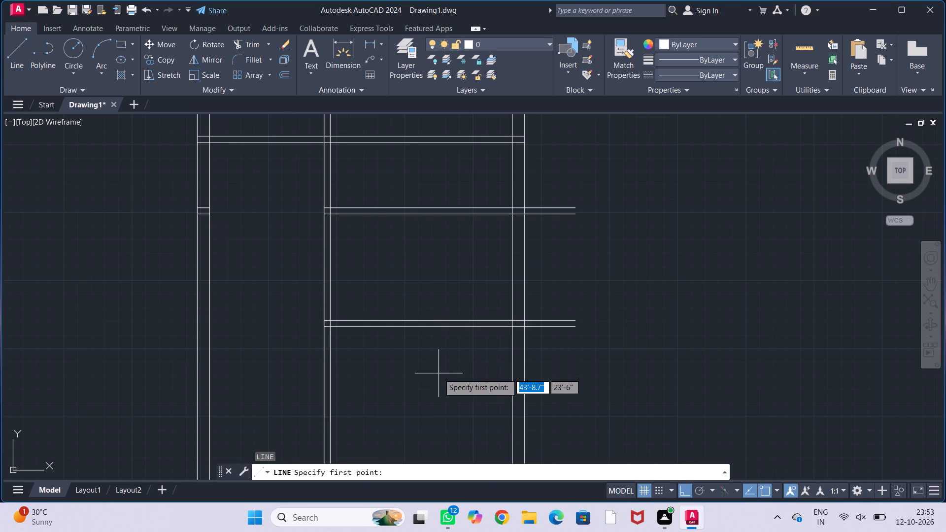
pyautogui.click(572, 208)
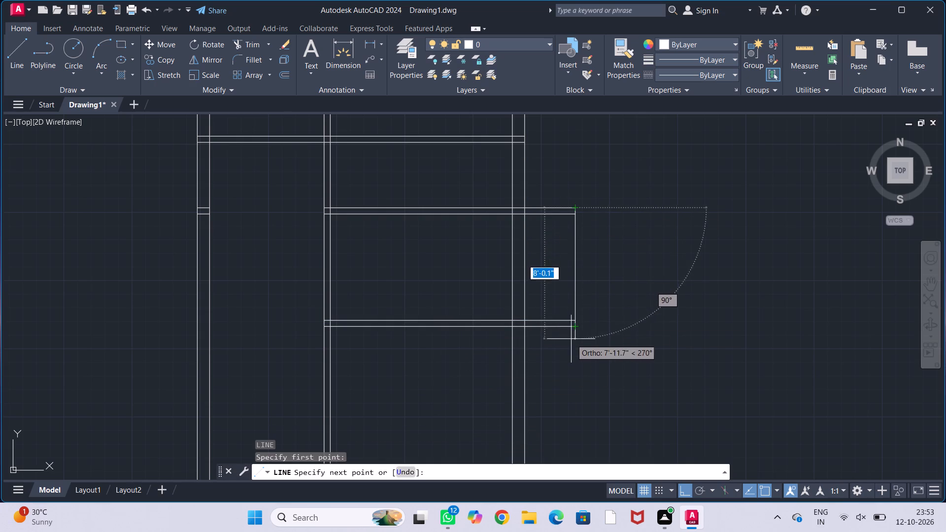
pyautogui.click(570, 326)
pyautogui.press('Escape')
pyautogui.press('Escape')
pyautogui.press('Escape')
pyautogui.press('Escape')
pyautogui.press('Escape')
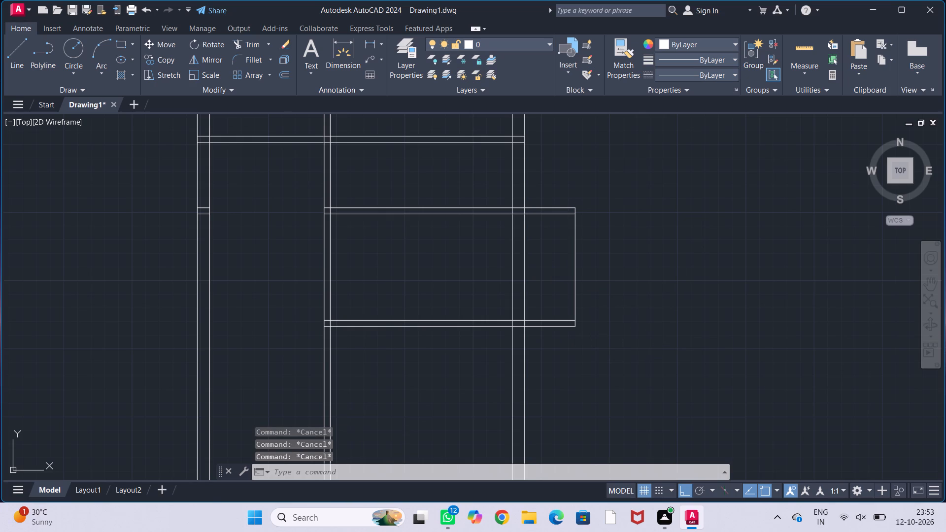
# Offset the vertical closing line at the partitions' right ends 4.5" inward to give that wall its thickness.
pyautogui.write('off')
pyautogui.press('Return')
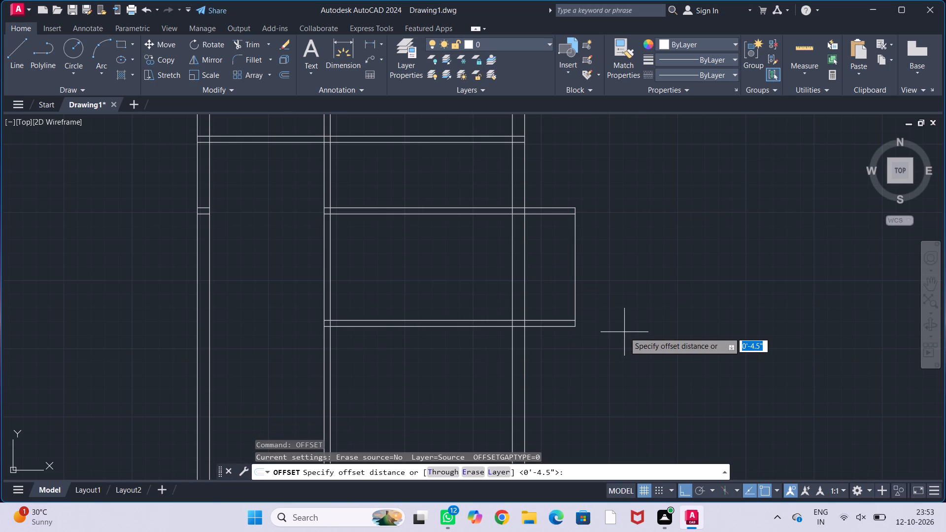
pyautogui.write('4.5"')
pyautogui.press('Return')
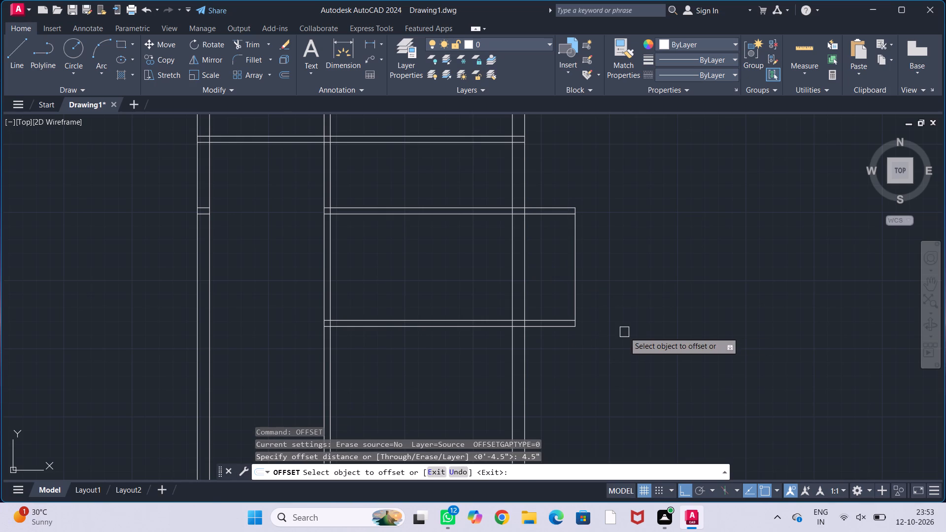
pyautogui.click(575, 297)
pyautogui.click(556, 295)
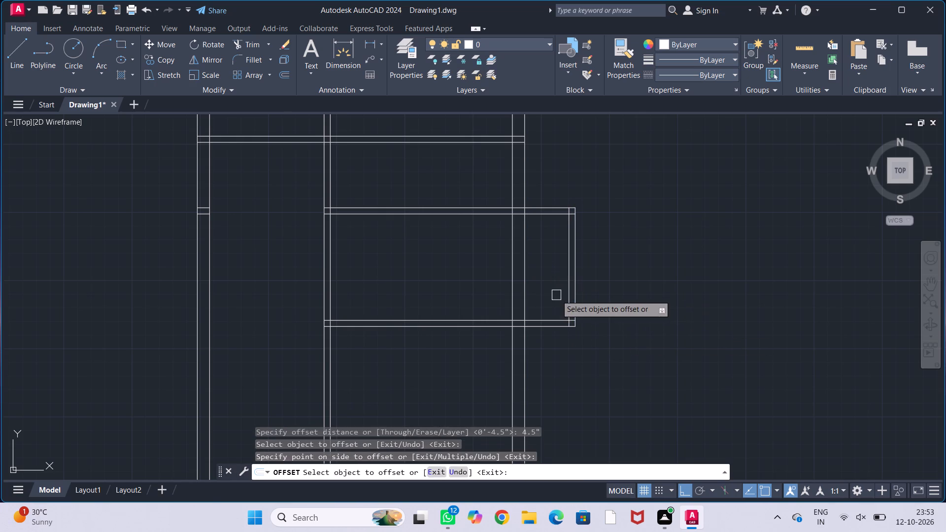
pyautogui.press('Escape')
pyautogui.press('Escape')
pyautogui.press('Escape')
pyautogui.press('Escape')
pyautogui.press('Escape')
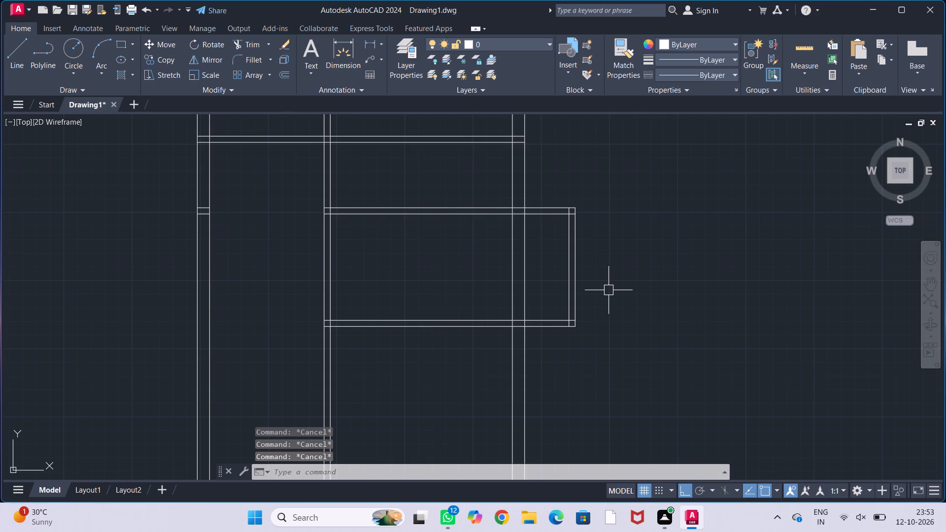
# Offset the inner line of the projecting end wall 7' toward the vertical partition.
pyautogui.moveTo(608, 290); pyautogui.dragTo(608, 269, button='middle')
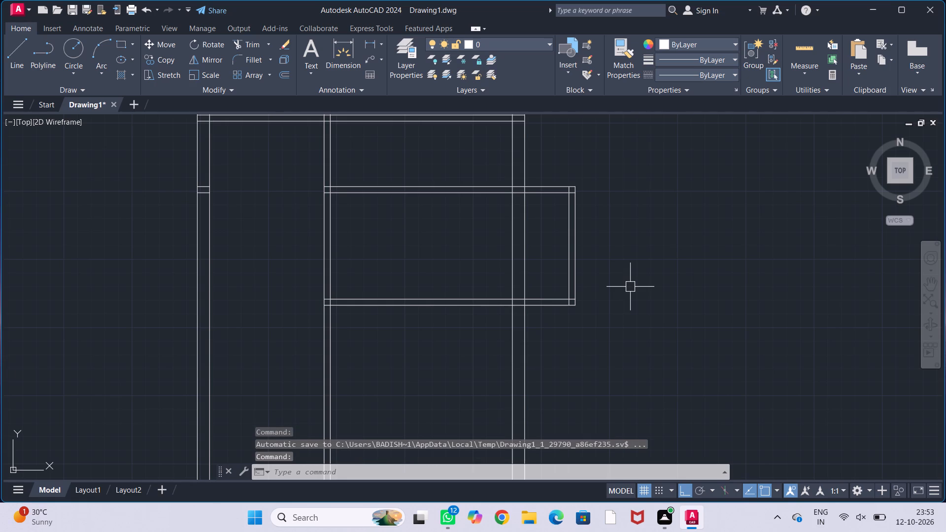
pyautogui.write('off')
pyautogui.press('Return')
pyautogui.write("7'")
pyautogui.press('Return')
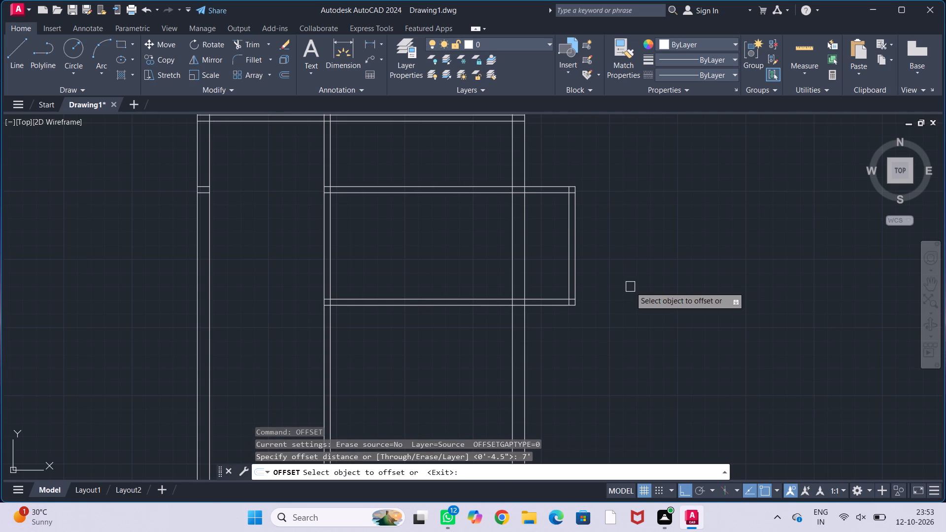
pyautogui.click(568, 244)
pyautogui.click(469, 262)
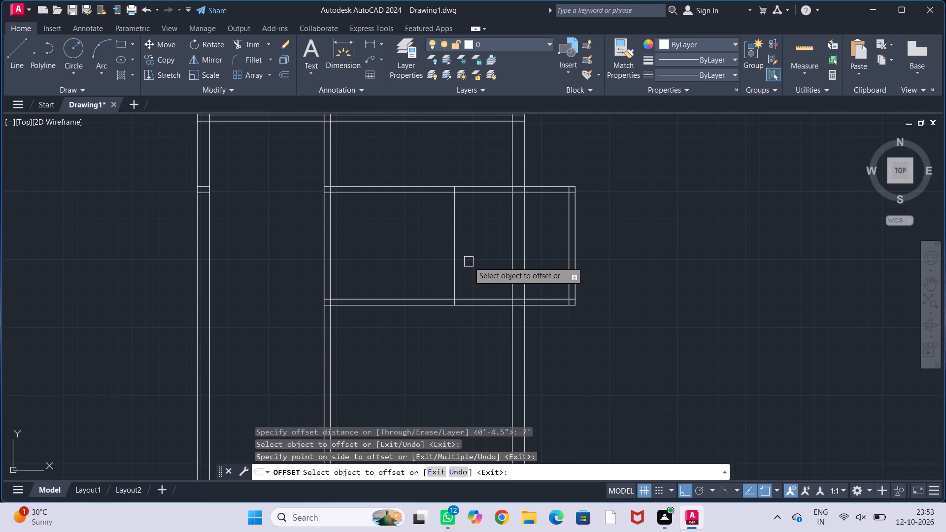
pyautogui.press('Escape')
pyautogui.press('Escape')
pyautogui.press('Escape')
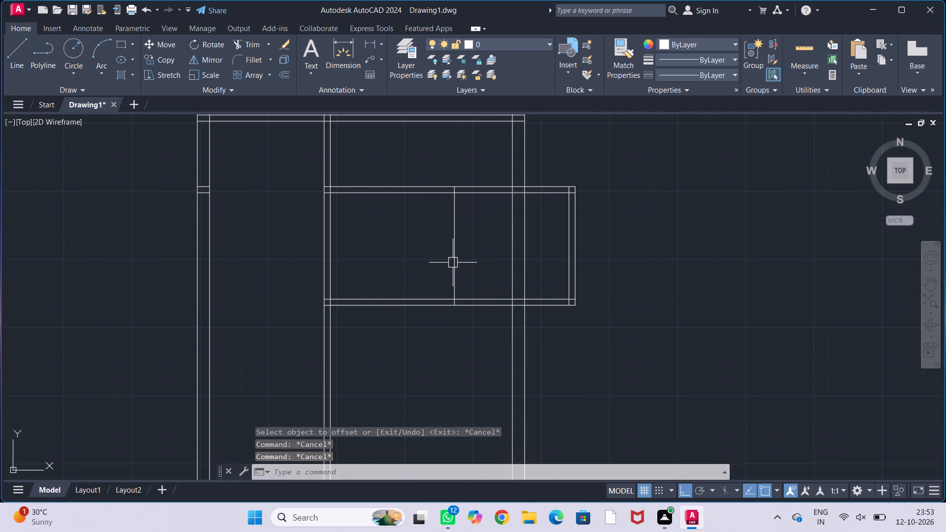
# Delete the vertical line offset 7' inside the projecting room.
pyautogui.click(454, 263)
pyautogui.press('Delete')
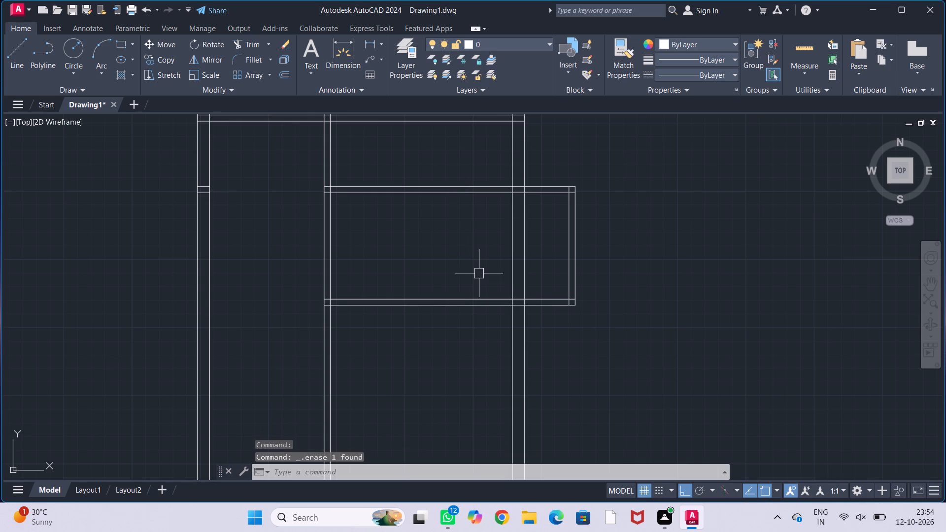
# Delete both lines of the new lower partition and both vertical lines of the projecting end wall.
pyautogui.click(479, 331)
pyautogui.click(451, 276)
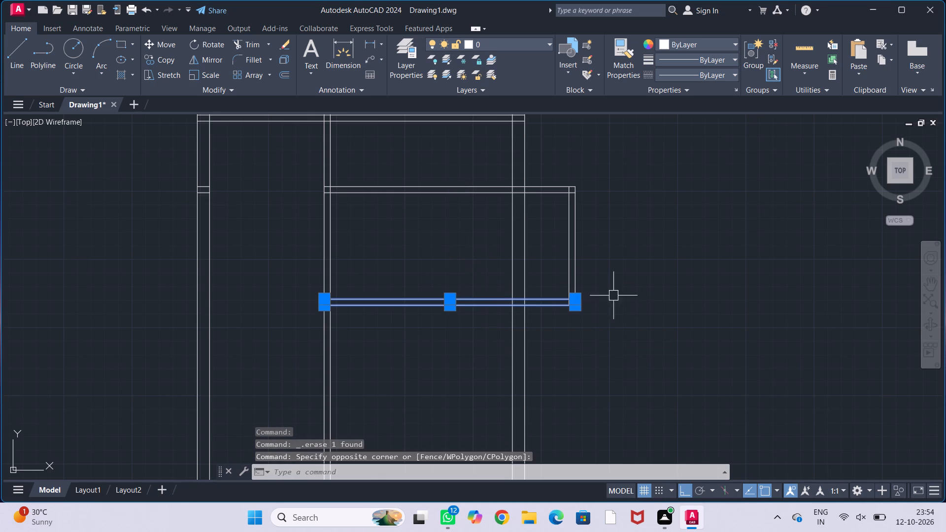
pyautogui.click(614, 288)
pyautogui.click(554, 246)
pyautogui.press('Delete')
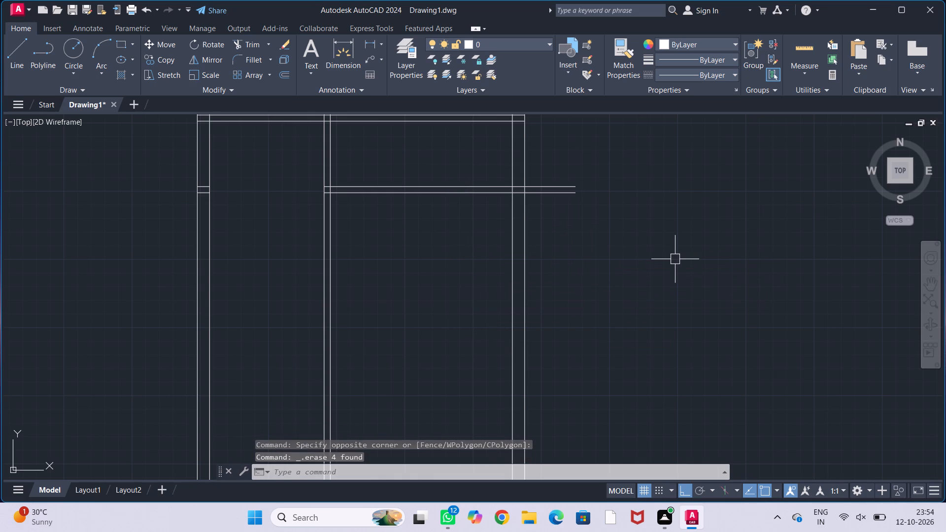
# Offset the lower line of the extended horizontal partition 7' downward.
pyautogui.write('off')
pyautogui.press('Return')
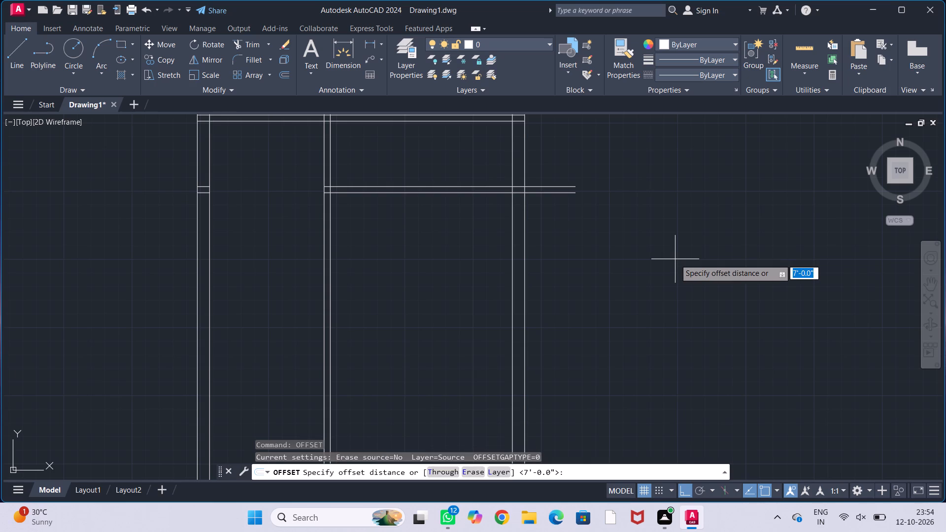
pyautogui.write("7'")
pyautogui.press('Return')
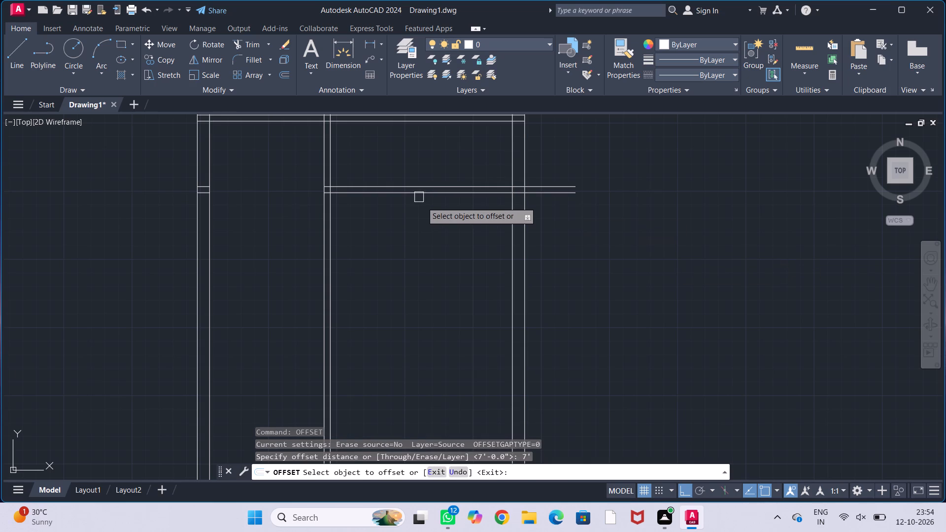
pyautogui.click(431, 196)
pyautogui.click(431, 297)
pyautogui.press('Escape')
pyautogui.press('Escape')
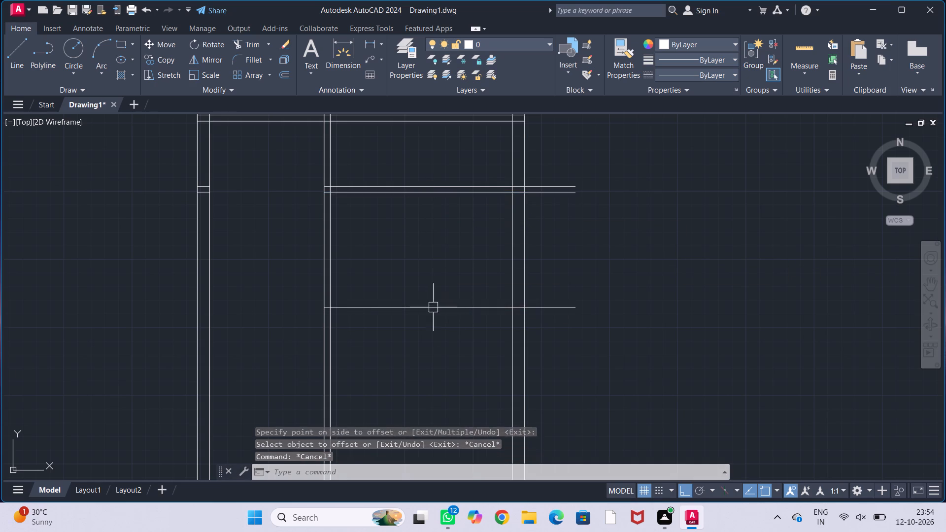
pyautogui.press('Escape')
pyautogui.press('Escape')
pyautogui.press('Escape')
# Offset the new horizontal line below the extended partition 4.5" downward to form the second partition wall.
pyautogui.write('off')
pyautogui.press('Return')
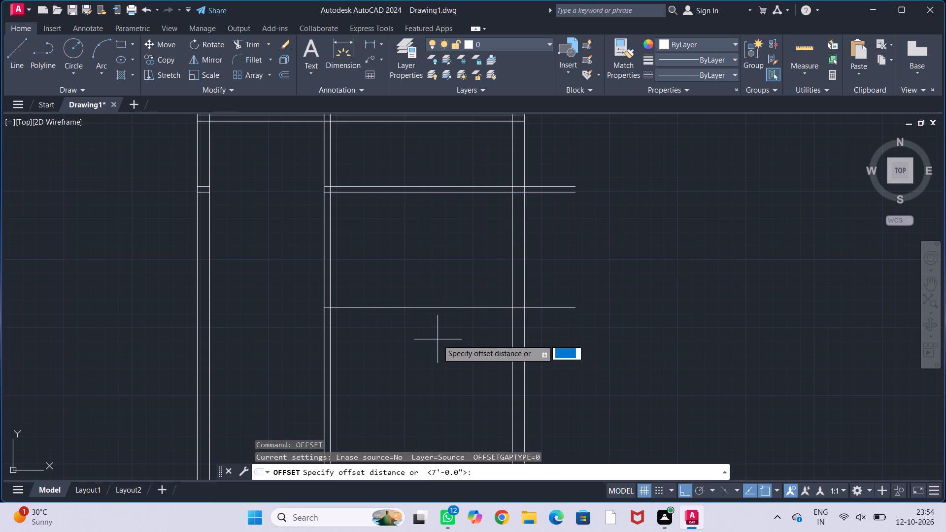
pyautogui.write('4.5"')
pyautogui.press('Return')
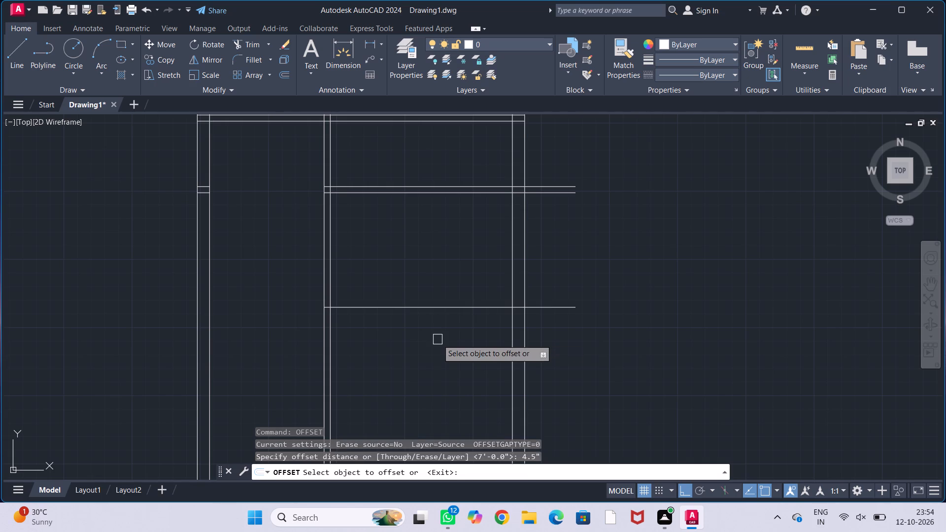
pyautogui.click(474, 310)
pyautogui.click(470, 355)
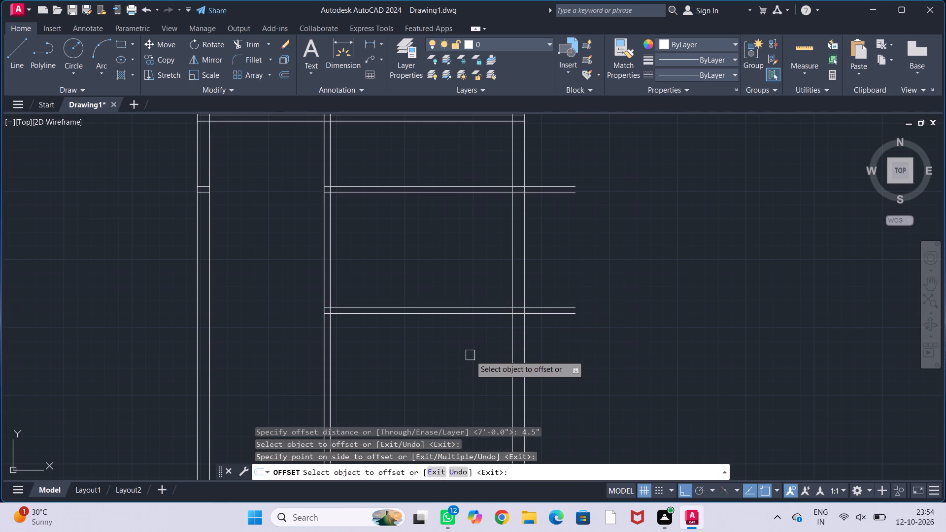
pyautogui.press('Escape')
pyautogui.press('Escape')
pyautogui.press('Escape')
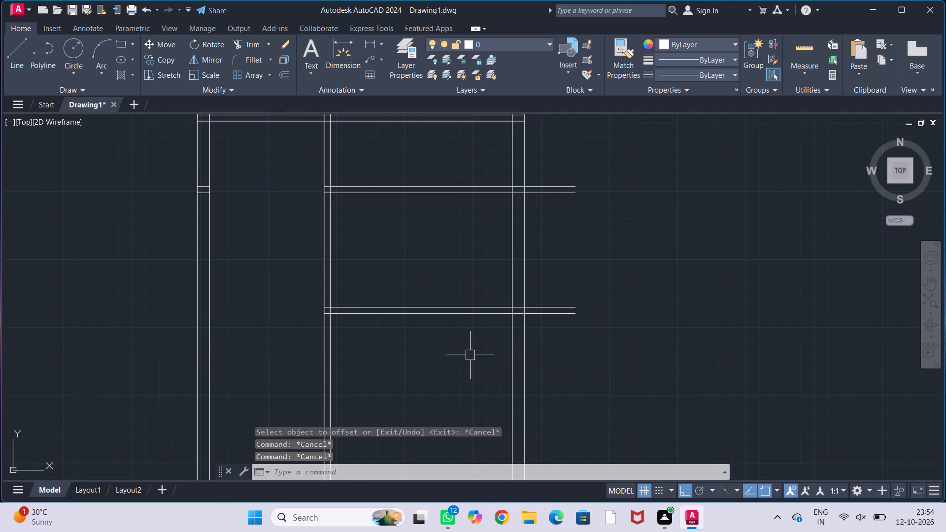
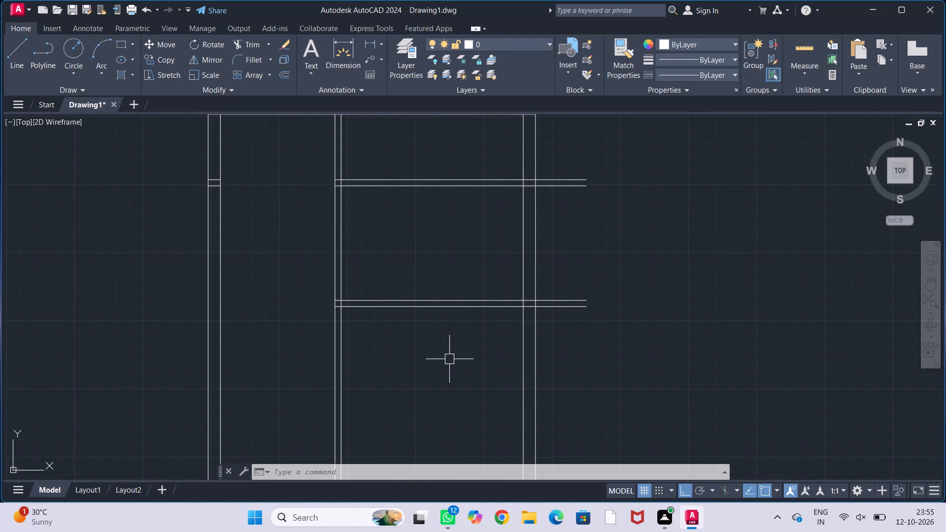
# Draw a vertical line closing the open end of the projecting room, from its upper wall's outer line to its lower wall's outer line.
pyautogui.press('l')
pyautogui.press('Return')
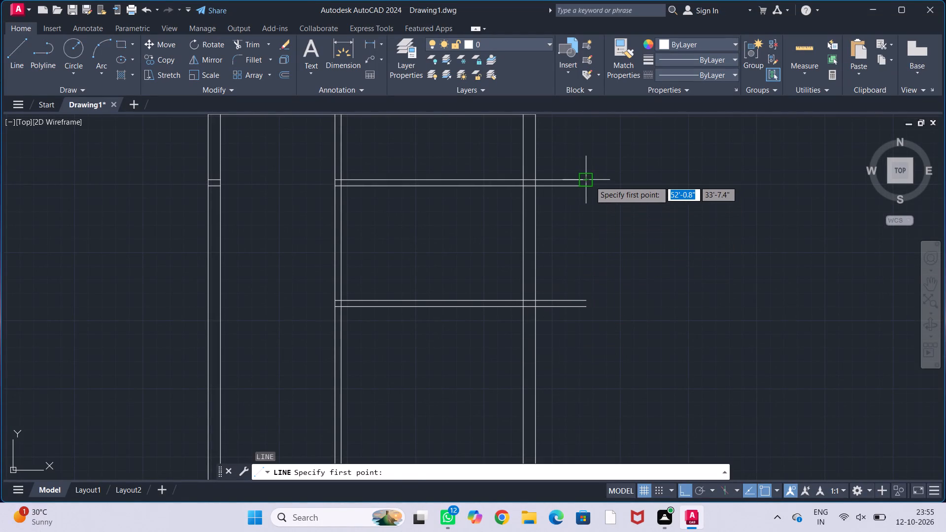
pyautogui.click(590, 181)
pyautogui.click(587, 307)
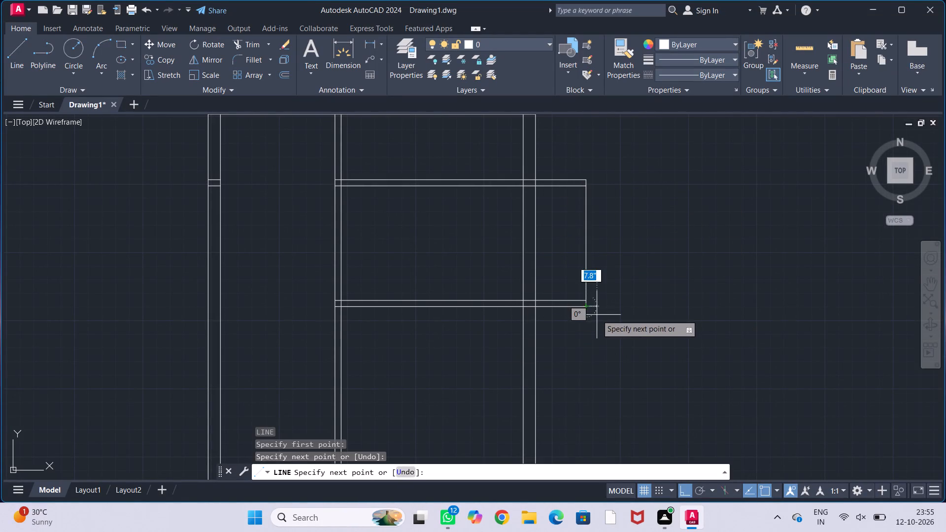
pyautogui.press('Escape')
pyautogui.press('Escape')
pyautogui.press('Escape')
pyautogui.press('Escape')
# Offset the projecting room's new vertical end line 4.5" inward to form the end wall.
pyautogui.write('off')
pyautogui.press('Return')
pyautogui.write('4.5"')
pyautogui.press('Return')
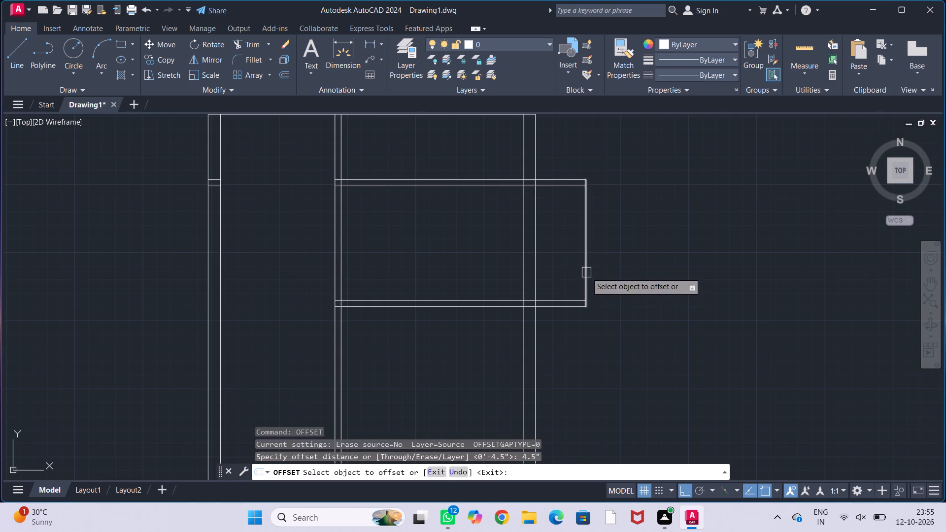
pyautogui.click(586, 272)
pyautogui.click(562, 274)
pyautogui.press('Escape')
pyautogui.press('Escape')
pyautogui.press('Escape')
pyautogui.press('Escape')
# Offset the bottom line of the projecting room's lower wall 4' downward.
pyautogui.moveTo(562, 274); pyautogui.dragTo(626, 252, button='middle')
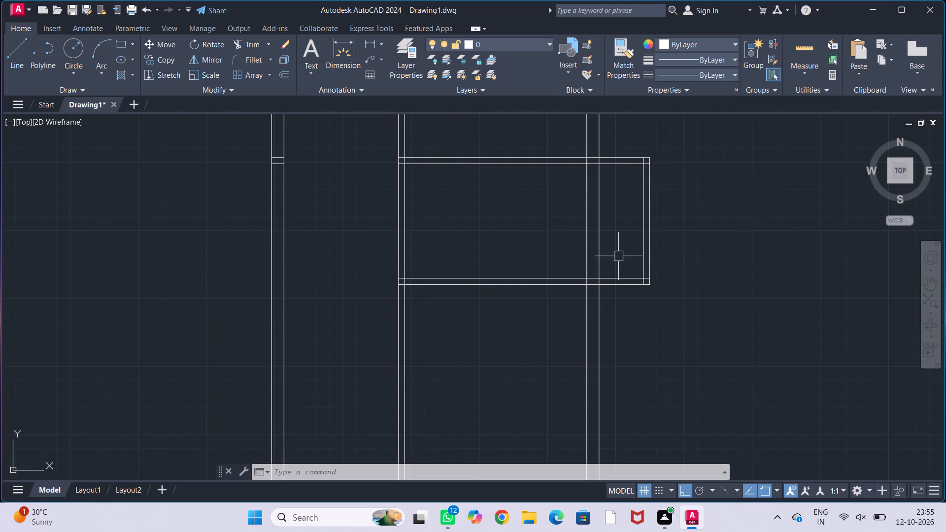
pyautogui.moveTo(536, 218); pyautogui.dragTo(541, 204, button='middle')
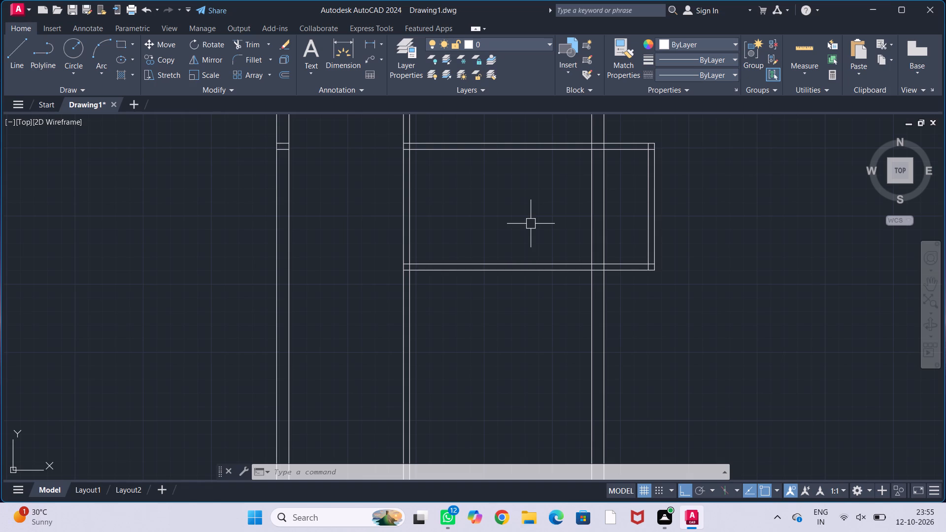
pyautogui.moveTo(536, 331); pyautogui.dragTo(535, 227, button='middle')
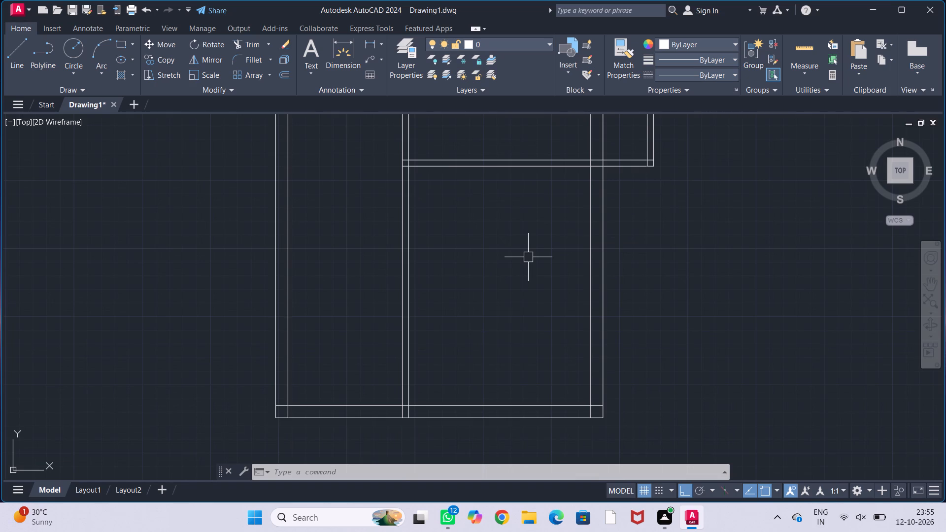
pyautogui.write('off')
pyautogui.press('Return')
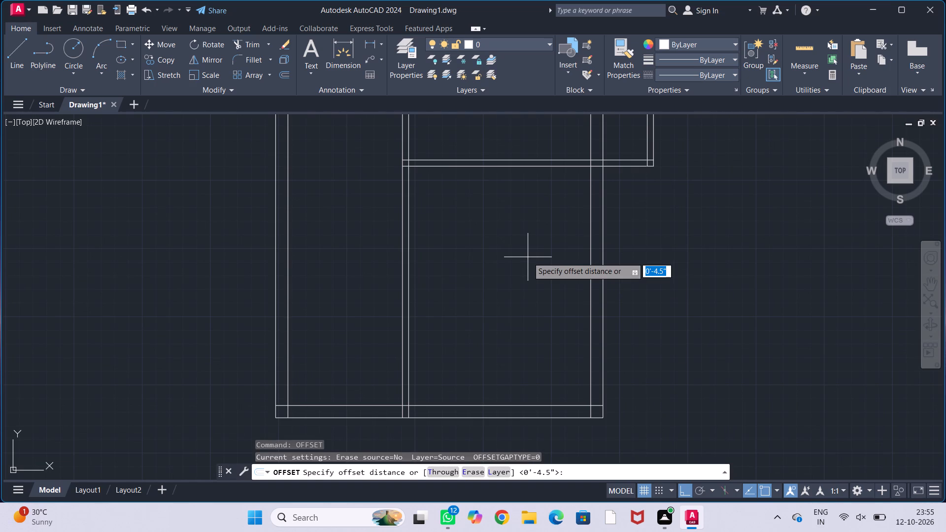
pyautogui.write("4'")
pyautogui.press('Return')
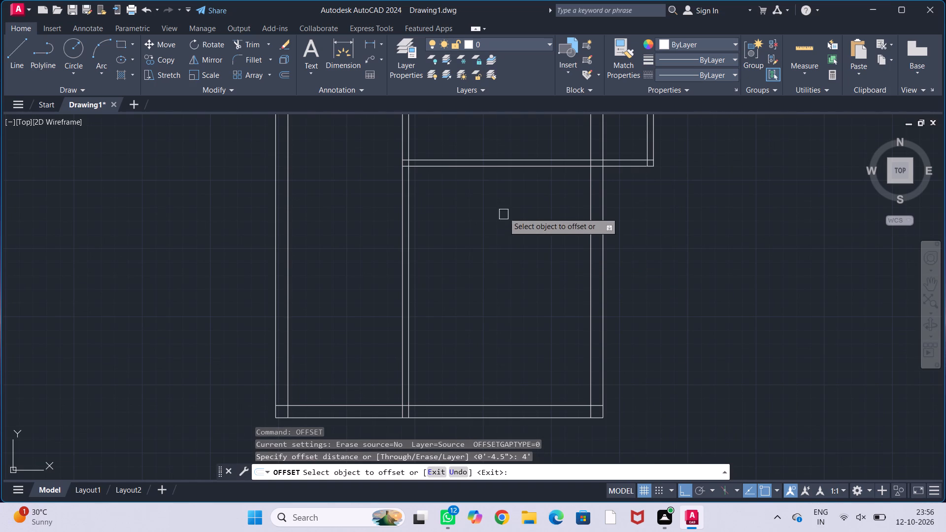
pyautogui.moveTo(521, 167); pyautogui.dragTo(521, 173)
pyautogui.click(527, 253)
pyautogui.press('Escape')
pyautogui.press('Escape')
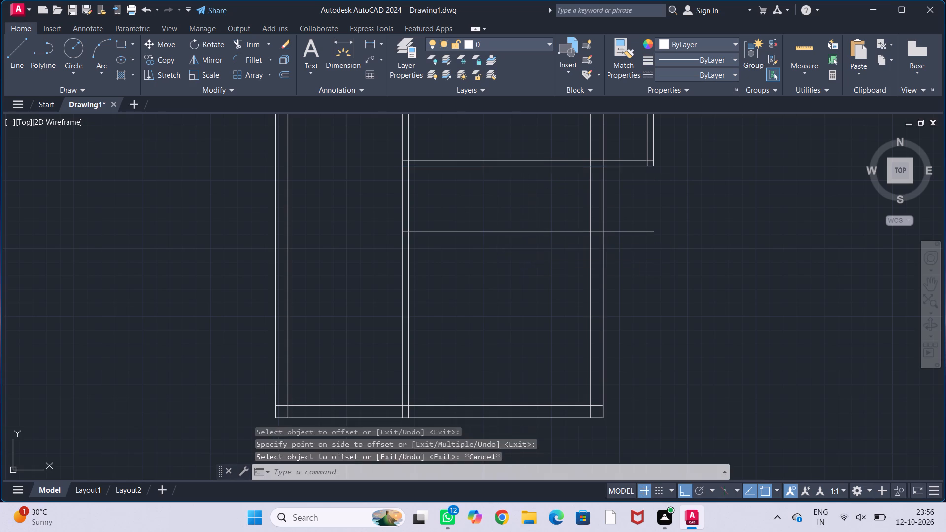
pyautogui.press('Escape')
pyautogui.press('Escape')
pyautogui.press('Escape')
# Offset the new horizontal line below the projecting room 4.5" downward to form another partition wall.
pyautogui.write('off')
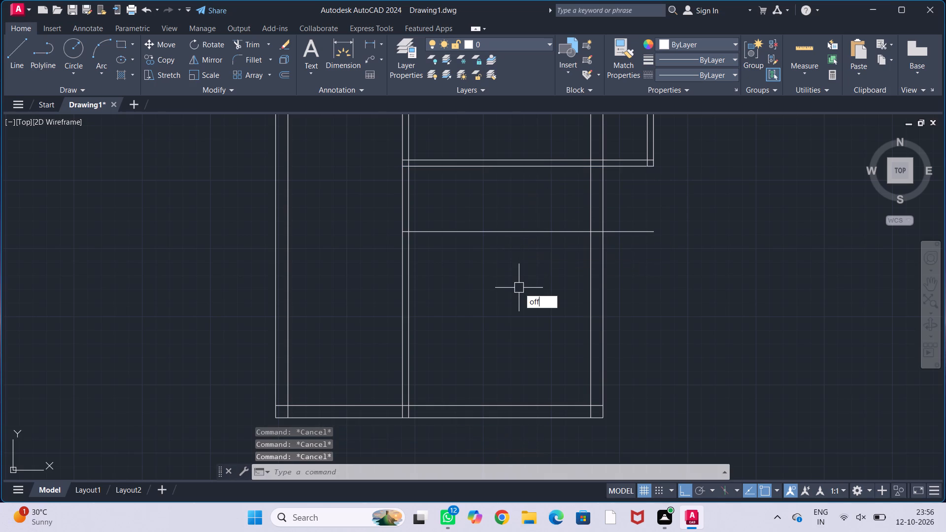
pyautogui.press('Return')
pyautogui.write('4.5"')
pyautogui.press('Return')
pyautogui.moveTo(528, 233); pyautogui.dragTo(527, 240)
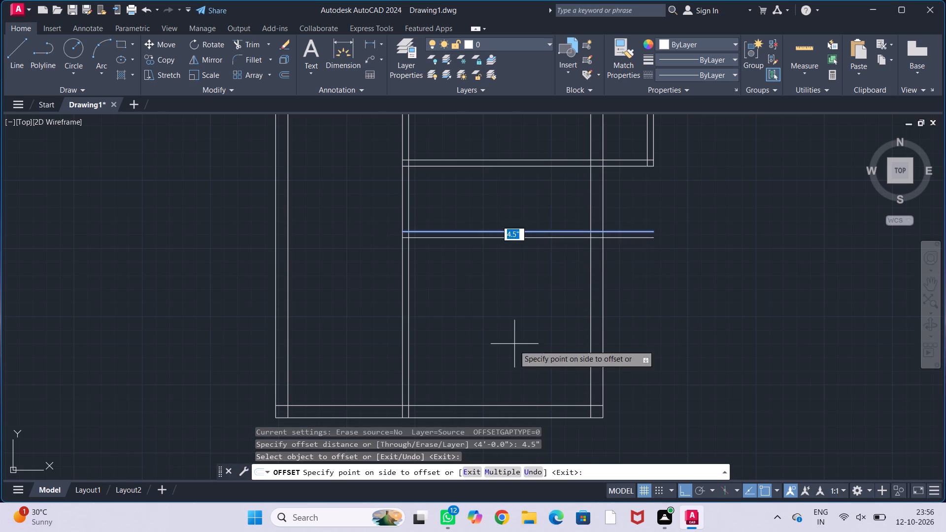
pyautogui.click(514, 346)
pyautogui.press('Escape')
pyautogui.press('Escape')
pyautogui.press('Escape')
pyautogui.press('Escape')
pyautogui.press('Escape')
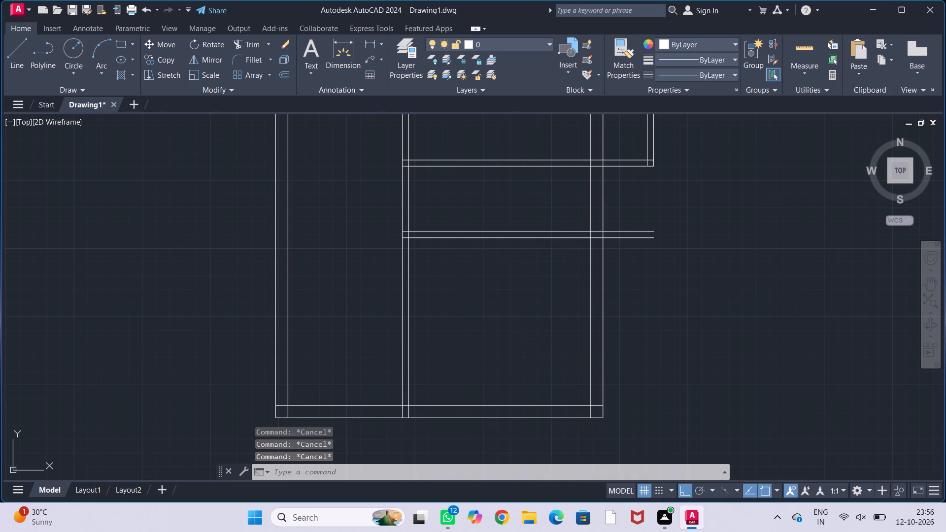
# Trim both lines of the new partition where they extend beyond the right outer wall.
pyautogui.write('tr')
pyautogui.press('Return')
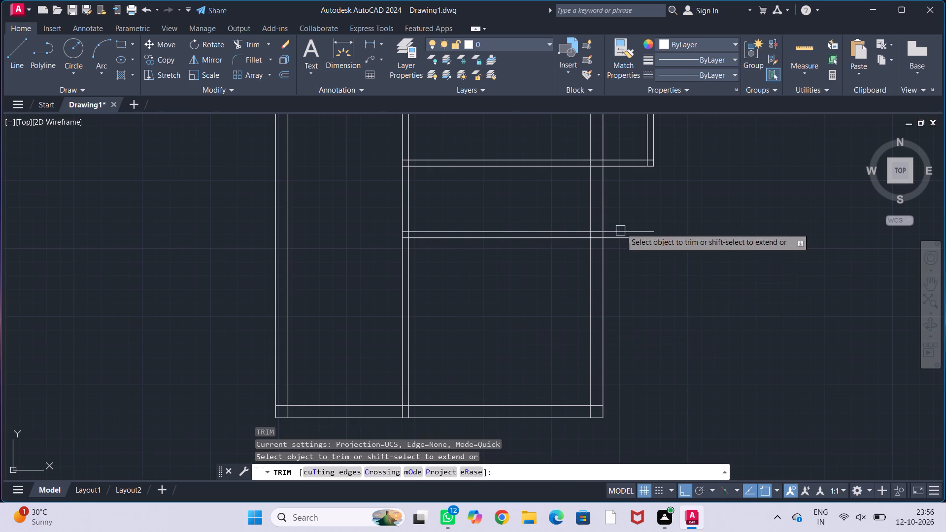
pyautogui.moveTo(623, 210); pyautogui.dragTo(637, 291)
pyautogui.press('Escape')
pyautogui.press('Escape')
pyautogui.press('Escape')
pyautogui.press('Escape')
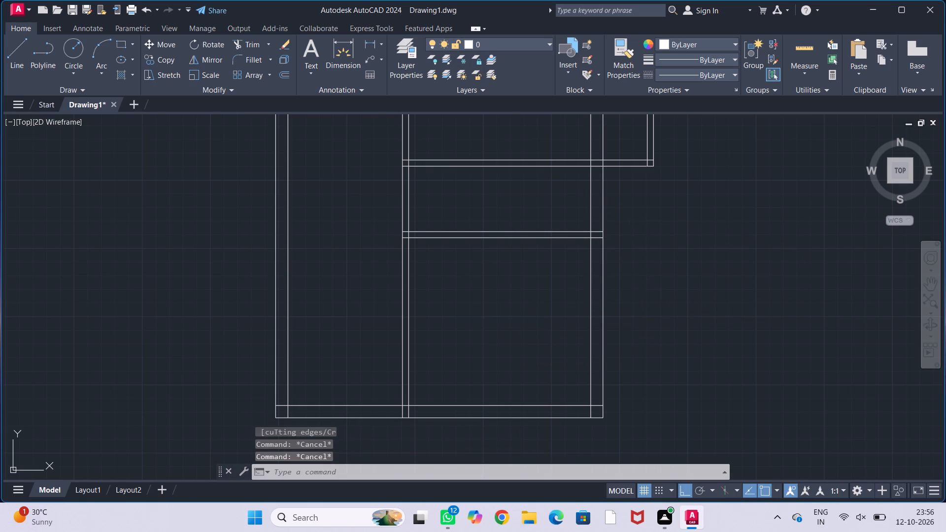
pyautogui.press('Escape')
# Extend both lines of the new partition leftward to the outer face of the left outer wall.
pyautogui.moveTo(654, 277); pyautogui.dragTo(680, 258, button='middle')
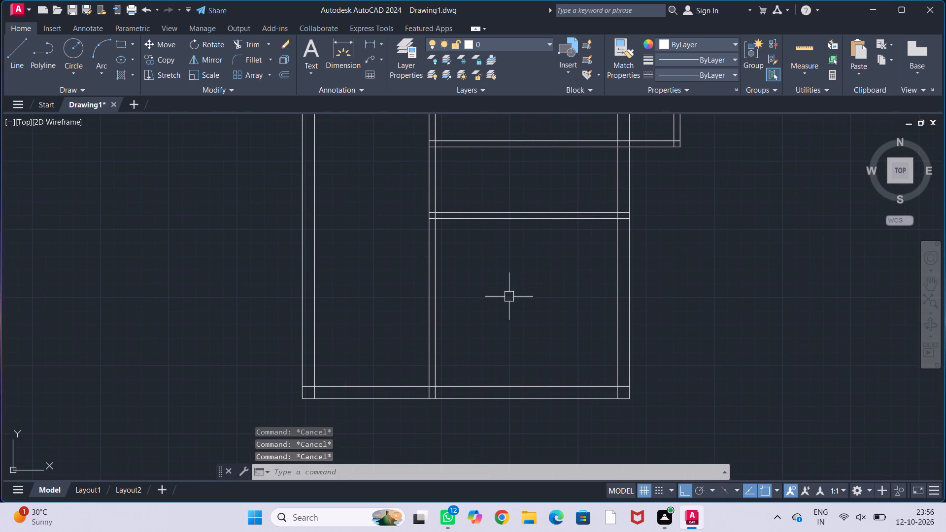
pyautogui.moveTo(530, 289); pyautogui.dragTo(577, 314, button='middle')
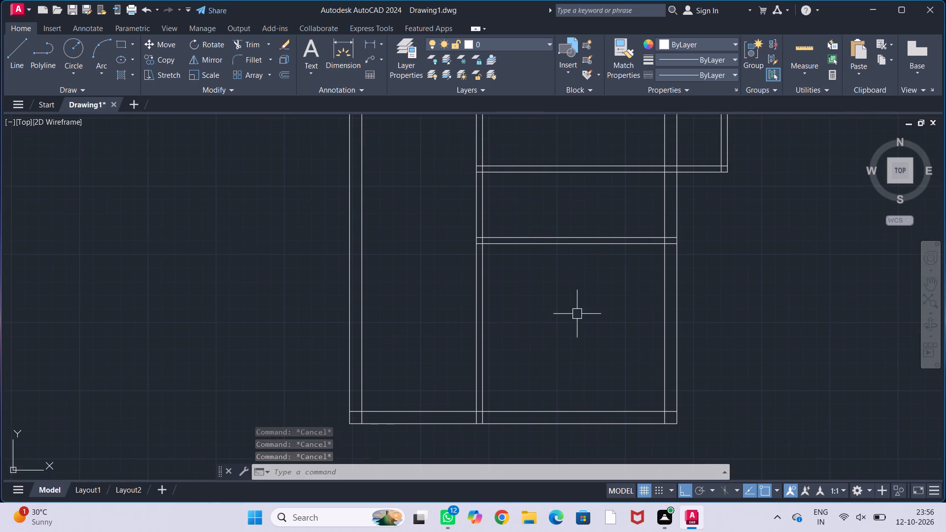
pyautogui.moveTo(555, 269); pyautogui.dragTo(552, 300, button='middle')
pyautogui.write('ex')
pyautogui.press('Return')
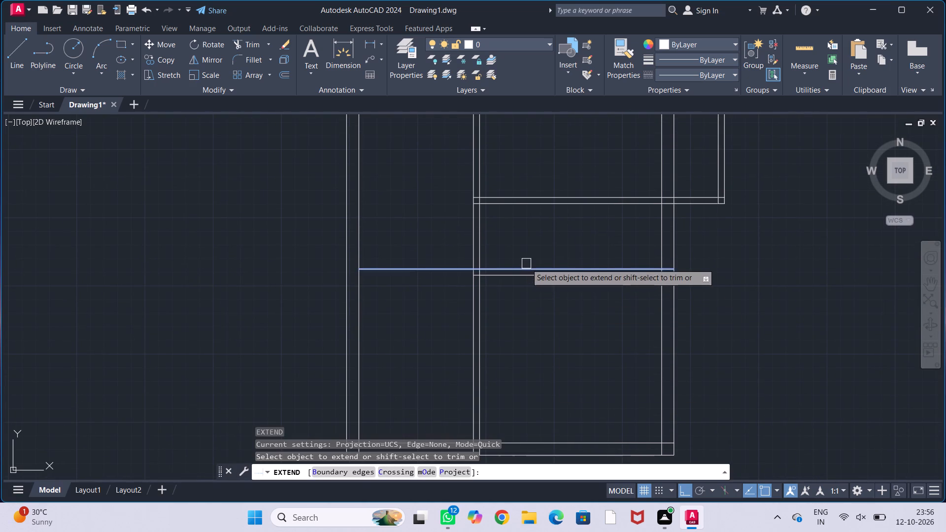
pyautogui.click(526, 273)
pyautogui.click(528, 266)
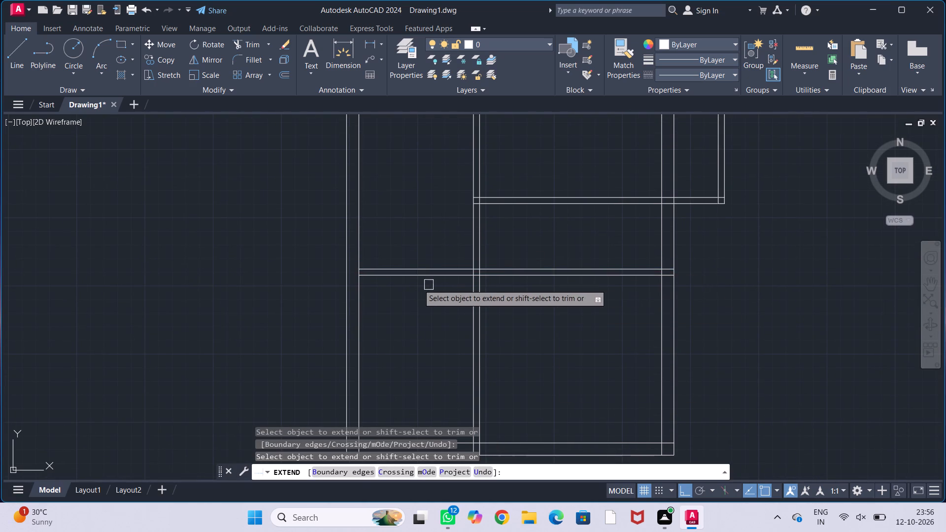
pyautogui.click(409, 266)
pyautogui.click(409, 276)
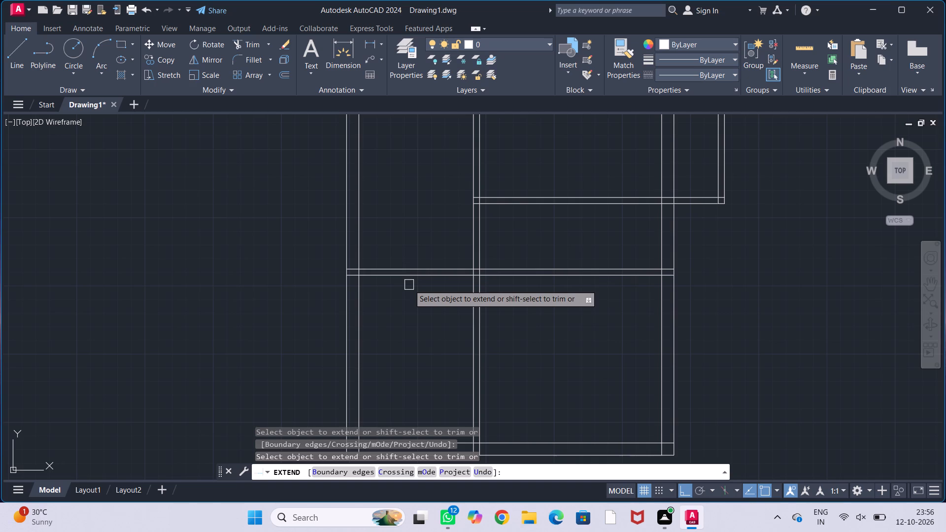
pyautogui.press('Escape')
pyautogui.press('Escape')
pyautogui.press('Escape')
pyautogui.press('Escape')
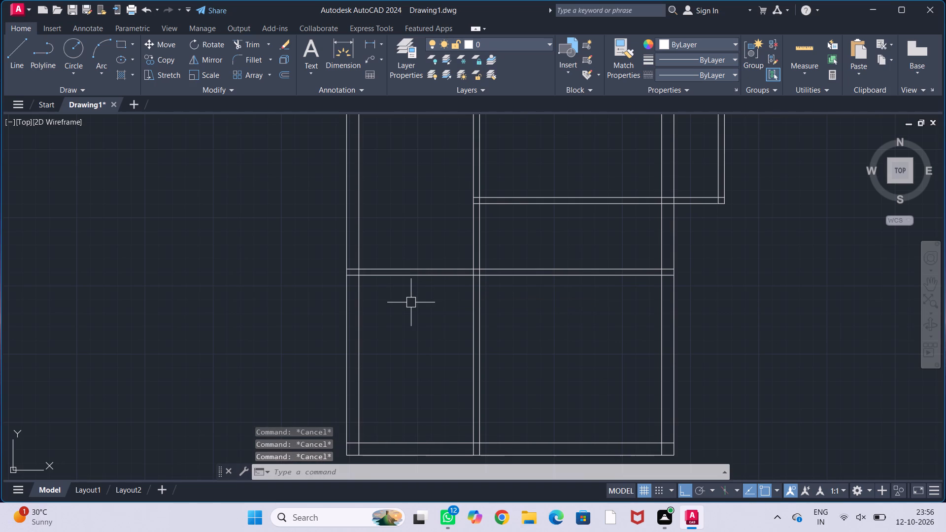
# Offset the inner vertical line of the projecting room's end wall 3'3" toward the room's interior.
pyautogui.moveTo(411, 304); pyautogui.dragTo(436, 397, button='middle')
pyautogui.moveTo(430, 325); pyautogui.dragTo(426, 394, button='middle')
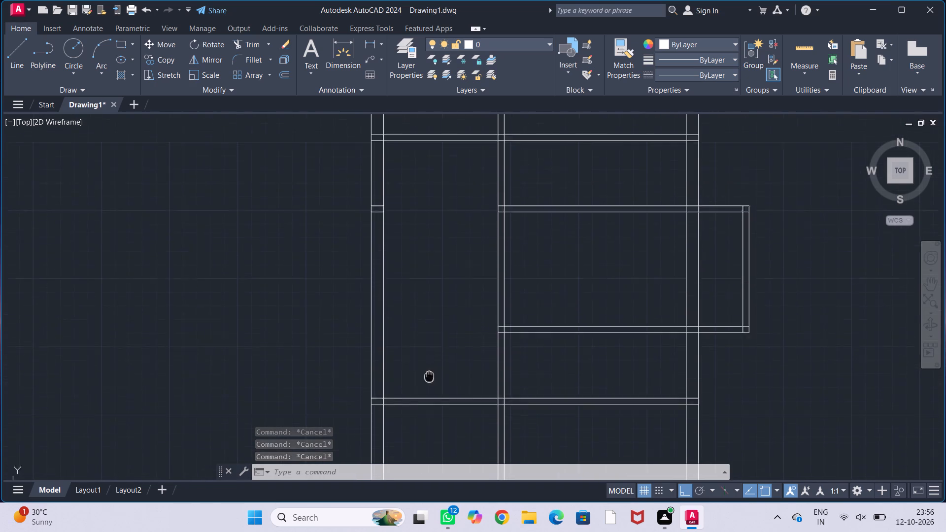
pyautogui.moveTo(426, 394); pyautogui.dragTo(426, 399, button='middle')
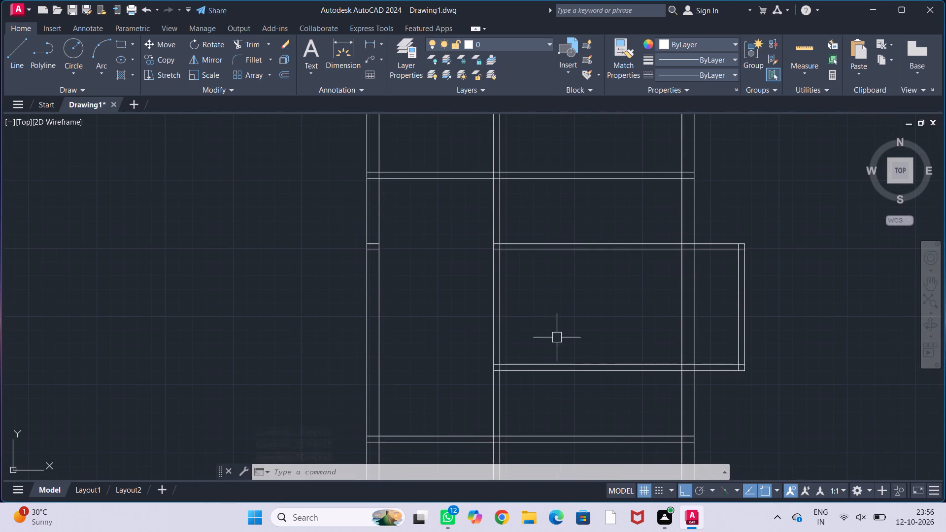
pyautogui.moveTo(556, 332); pyautogui.dragTo(486, 314, button='middle')
pyautogui.moveTo(542, 328); pyautogui.dragTo(505, 314, button='middle')
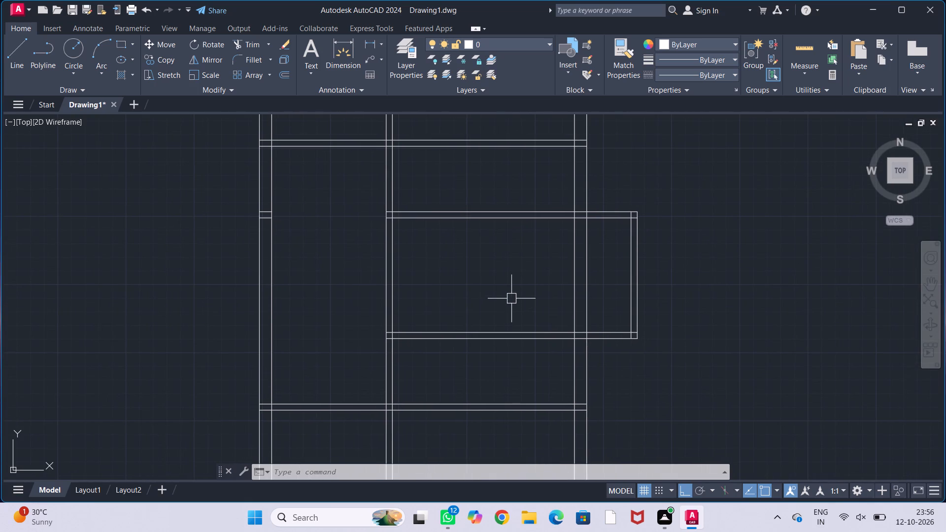
pyautogui.moveTo(511, 297); pyautogui.dragTo(499, 330, button='middle')
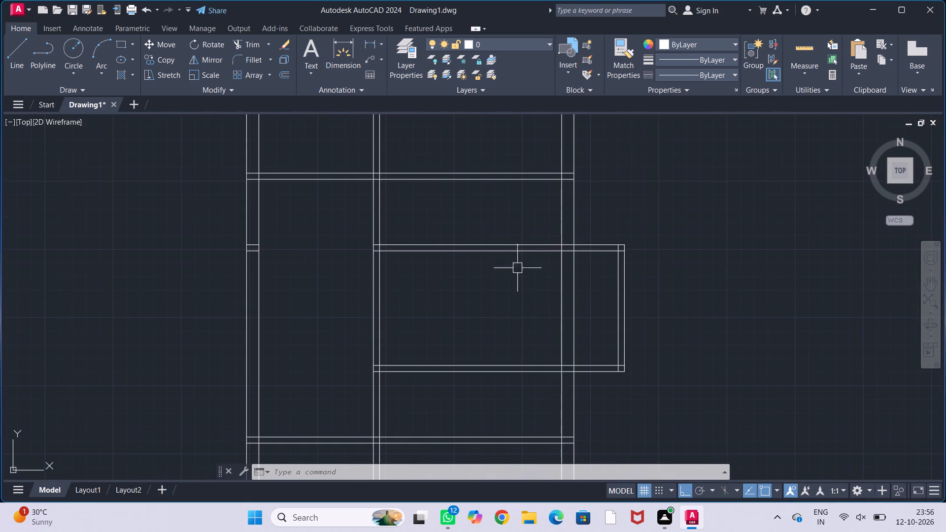
pyautogui.moveTo(518, 275); pyautogui.dragTo(526, 240, button='middle')
pyautogui.write('off')
pyautogui.press('Return')
pyautogui.write('3\'3"')
pyautogui.press('Return')
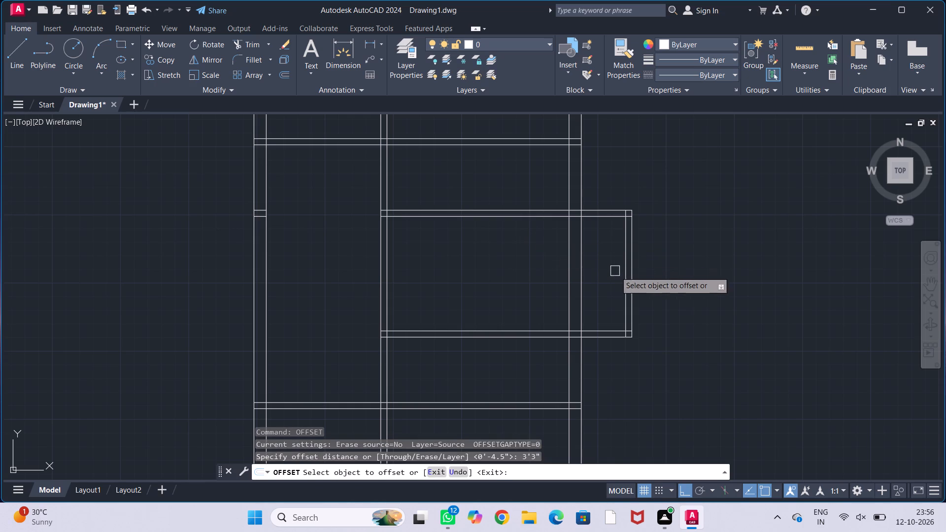
pyautogui.click(626, 281)
pyautogui.click(515, 292)
pyautogui.press('Escape')
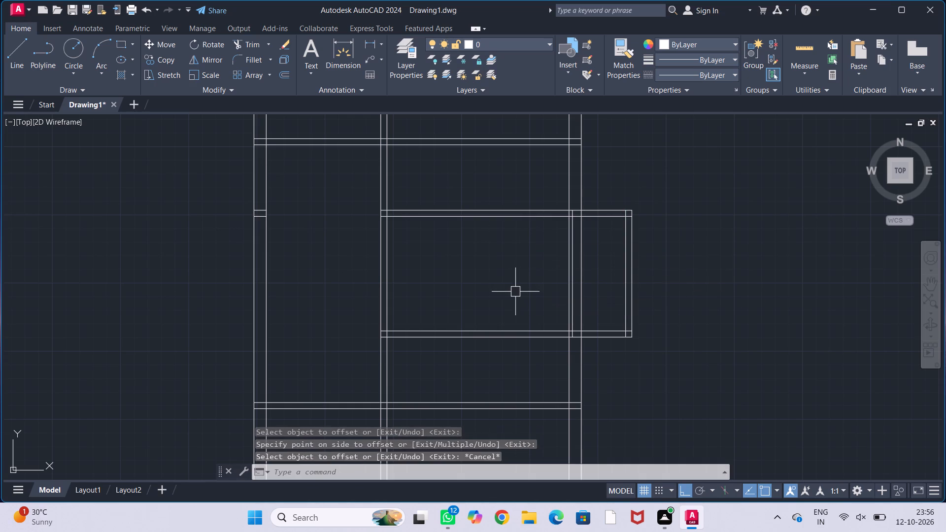
pyautogui.press('Escape')
pyautogui.press('Escape')
pyautogui.press('Escape')
# Trim the overlapping line ends within the projecting room's upper wall, at the 3'3" offset line and the outer corner.
pyautogui.write('tr')
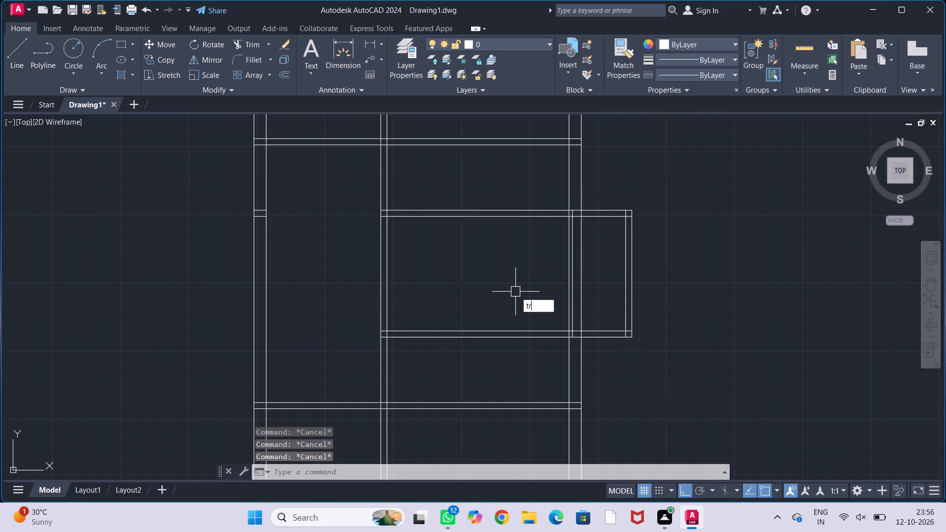
pyautogui.press('Return')
pyautogui.scroll(2, 602, 210)
pyautogui.scroll(1, 503, 216)
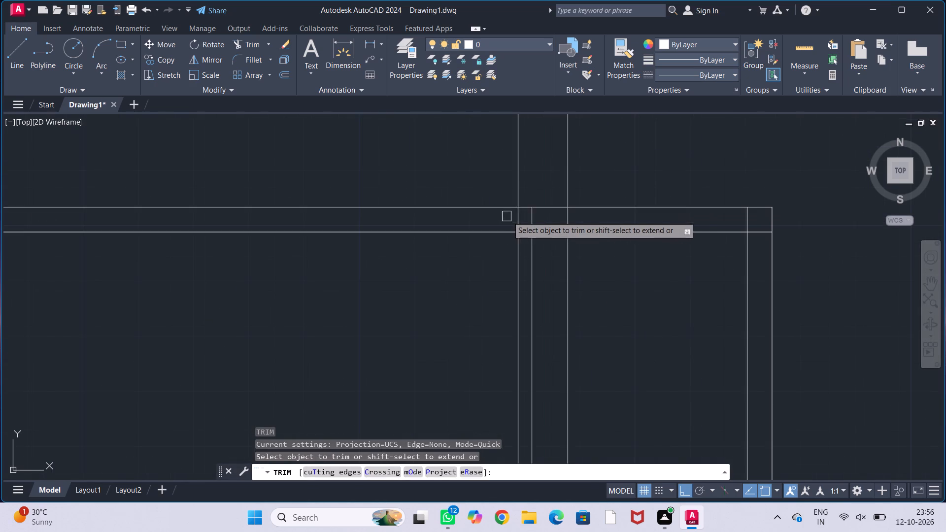
pyautogui.click(532, 219)
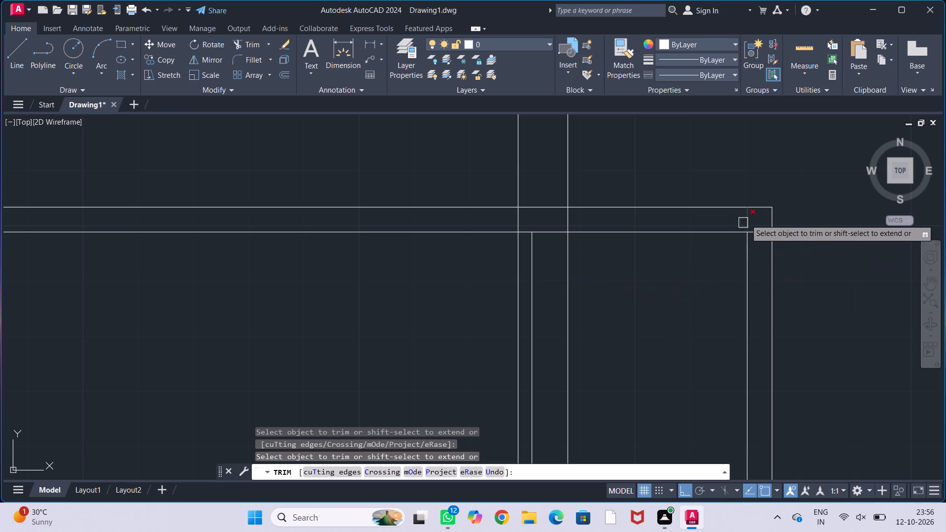
pyautogui.click(748, 221)
pyautogui.click(759, 234)
# Trim the overlapping line ends within the projecting room's lower wall, at the 3'3" offset line and the outer corner.
pyautogui.scroll(-2, 711, 264)
pyautogui.moveTo(687, 314); pyautogui.dragTo(653, 226, button='middle')
pyautogui.moveTo(670, 293); pyautogui.dragTo(650, 237, button='middle')
pyautogui.scroll(2, 571, 294)
pyautogui.click(605, 297)
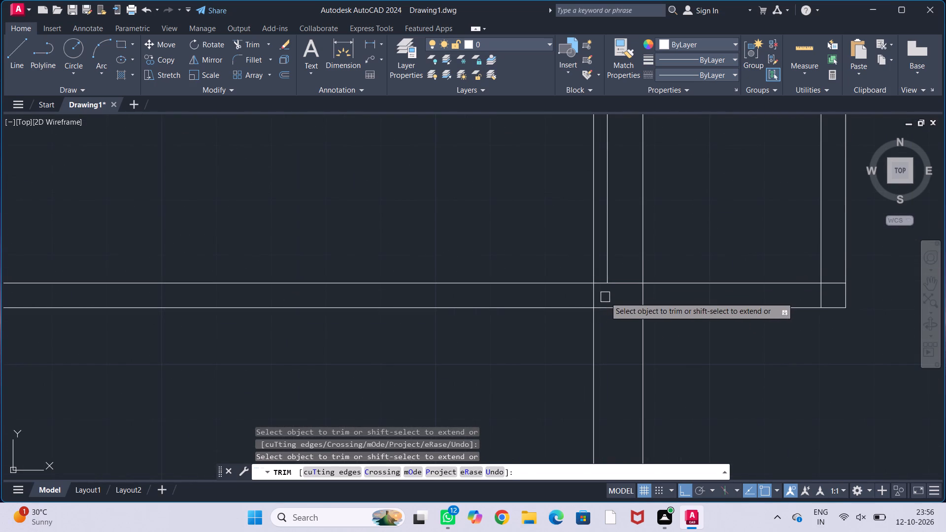
pyautogui.click(832, 283)
pyautogui.click(824, 294)
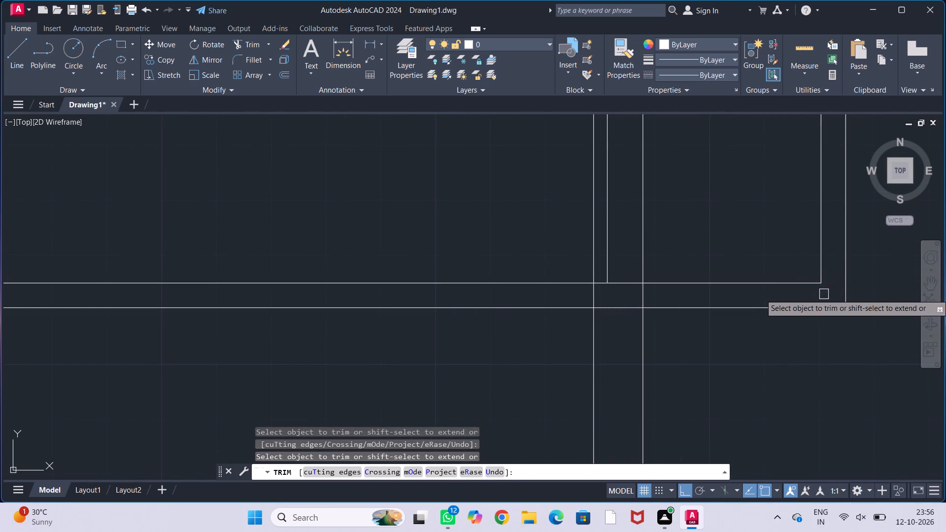
pyautogui.scroll(-2, 746, 268)
pyautogui.moveTo(747, 230); pyautogui.dragTo(723, 311, button='middle')
pyautogui.scroll(-1, 723, 300)
pyautogui.moveTo(723, 300); pyautogui.dragTo(710, 289, button='middle')
pyautogui.press('Escape')
pyautogui.press('Escape')
pyautogui.press('Escape')
pyautogui.press('Escape')
pyautogui.press('Escape')
pyautogui.press('Escape')
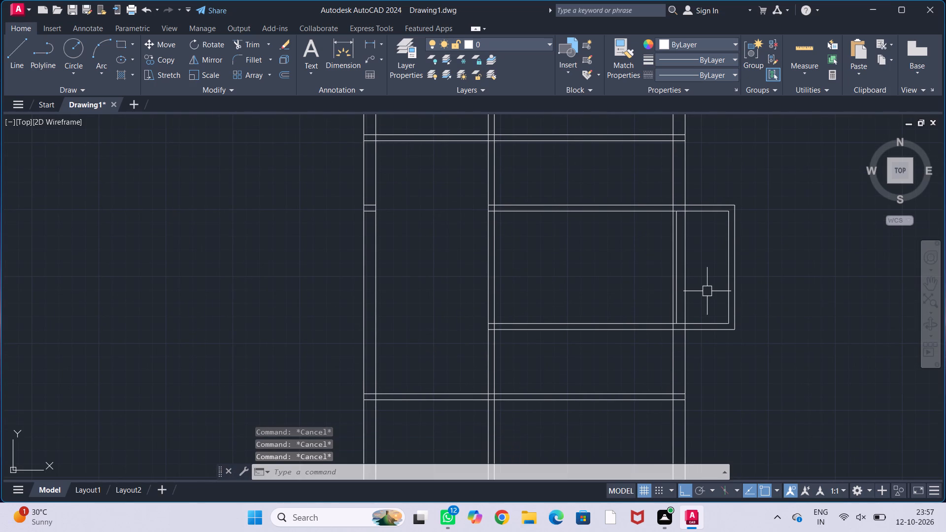
# Trim both vertical lines of the right outer wall between the projecting room's upper and lower walls.
pyautogui.write('tr')
pyautogui.press('Return')
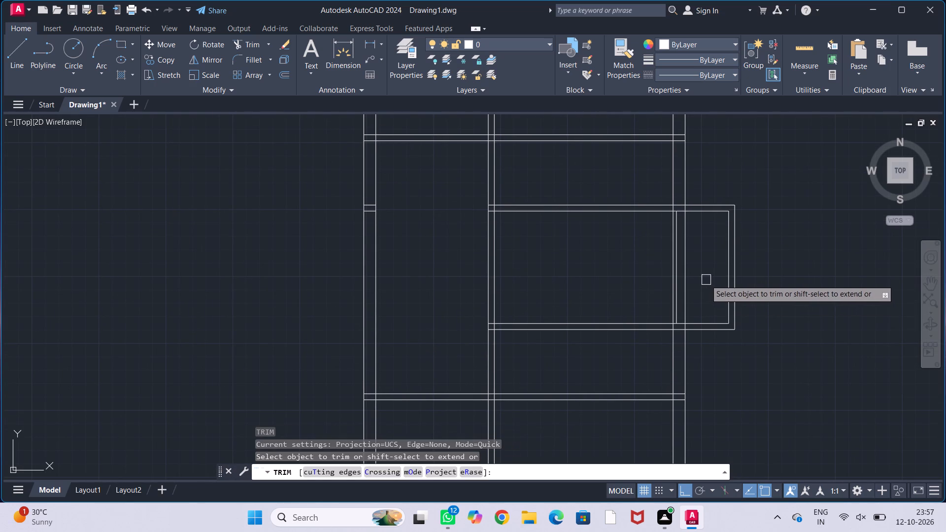
pyautogui.click(688, 298)
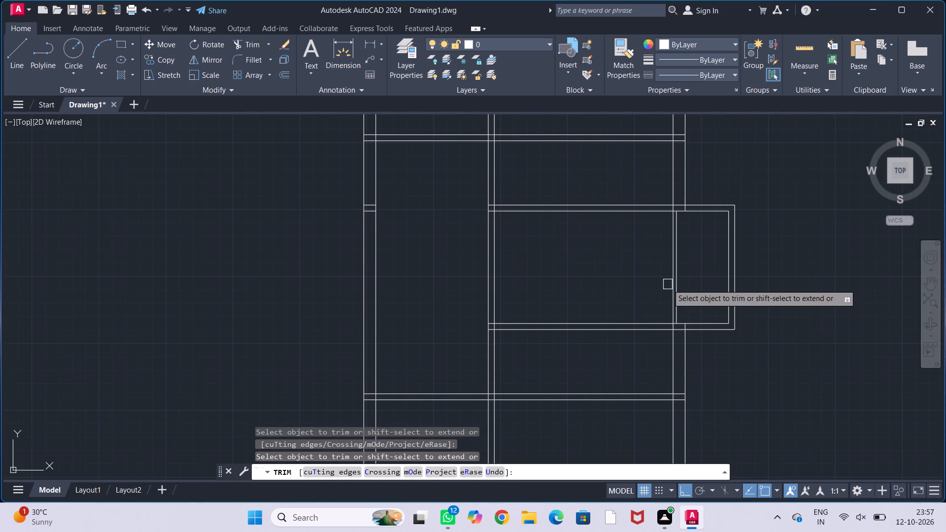
pyautogui.click(669, 281)
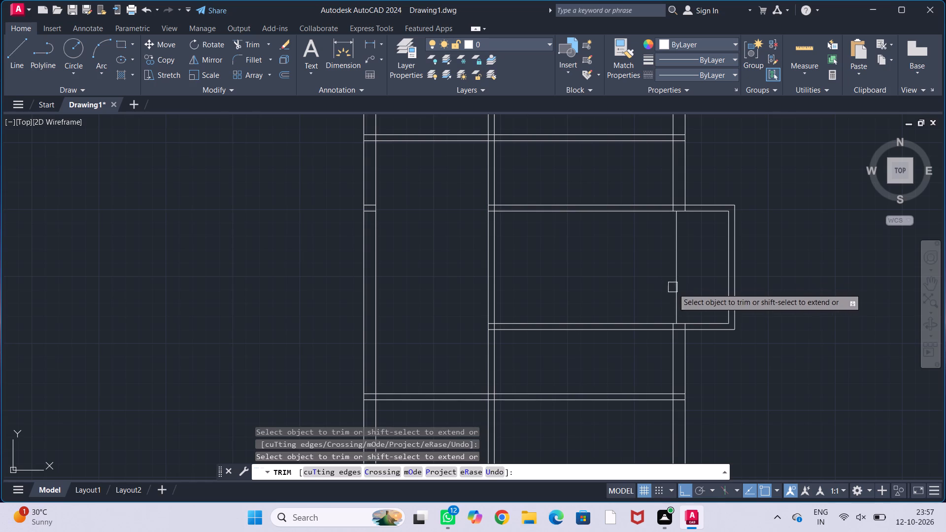
# Trim the right outer wall's line ends that cross the thickness of the projecting room's lower and upper walls.
pyautogui.scroll(4, 697, 319)
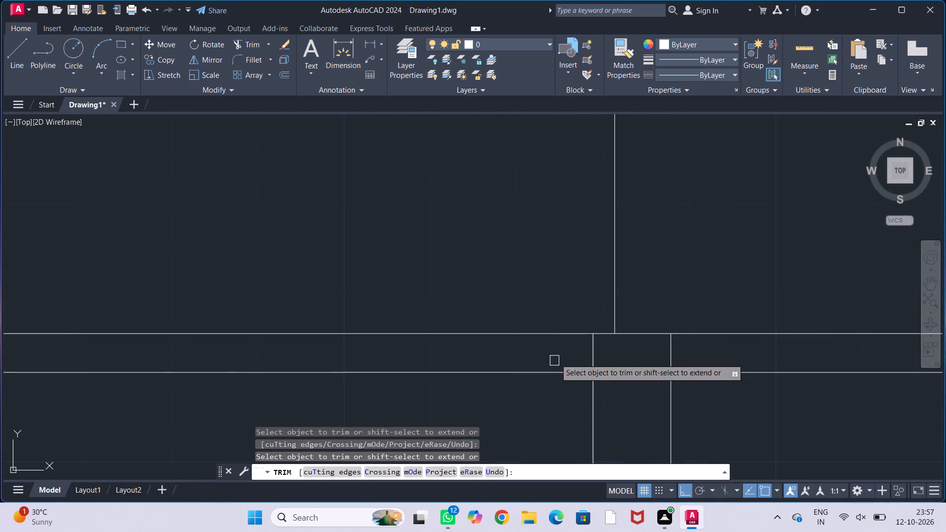
pyautogui.moveTo(558, 357); pyautogui.dragTo(700, 358)
pyautogui.scroll(-2, 682, 355)
pyautogui.moveTo(709, 275); pyautogui.dragTo(725, 406, button='middle')
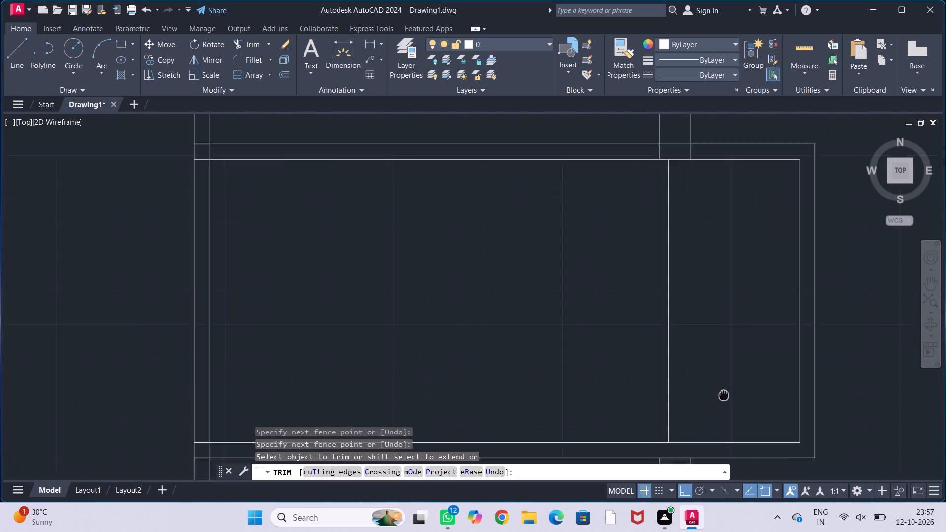
pyautogui.moveTo(712, 320); pyautogui.dragTo(717, 381, button='middle')
pyautogui.scroll(3, 682, 257)
pyautogui.moveTo(590, 221); pyautogui.dragTo(795, 214)
pyautogui.scroll(-4, 716, 324)
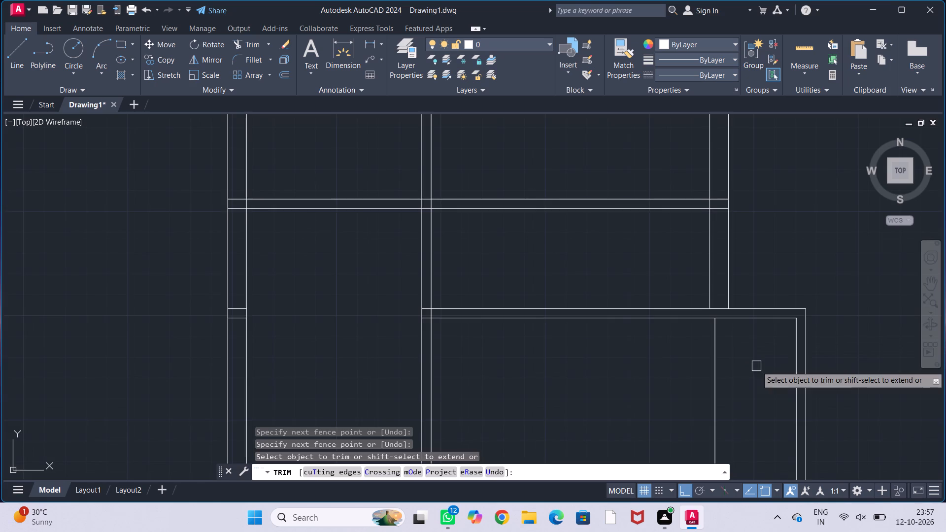
pyautogui.moveTo(758, 366); pyautogui.dragTo(722, 288, button='middle')
pyautogui.press('Escape')
pyautogui.press('Escape')
pyautogui.press('Escape')
pyautogui.press('Escape')
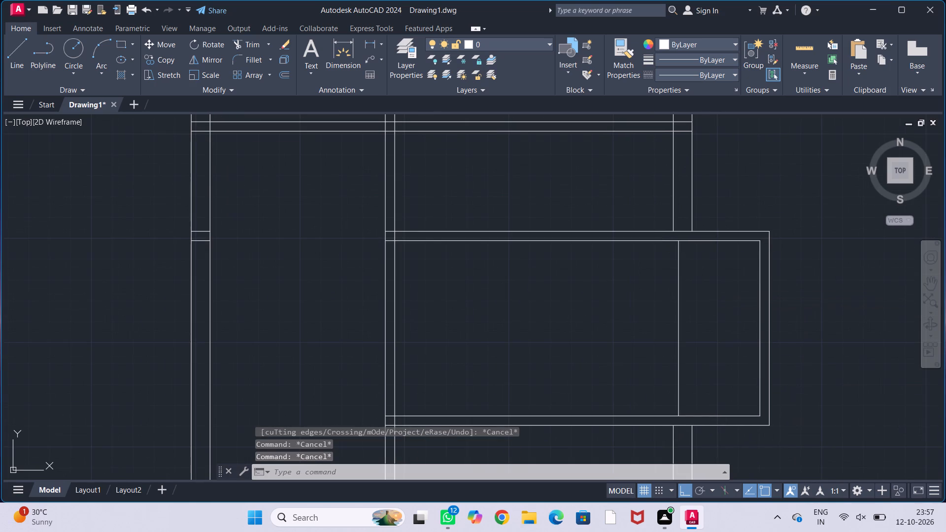
pyautogui.press('Escape')
pyautogui.press('Escape')
pyautogui.press('Escape')
pyautogui.moveTo(713, 287); pyautogui.dragTo(713, 267, button='middle')
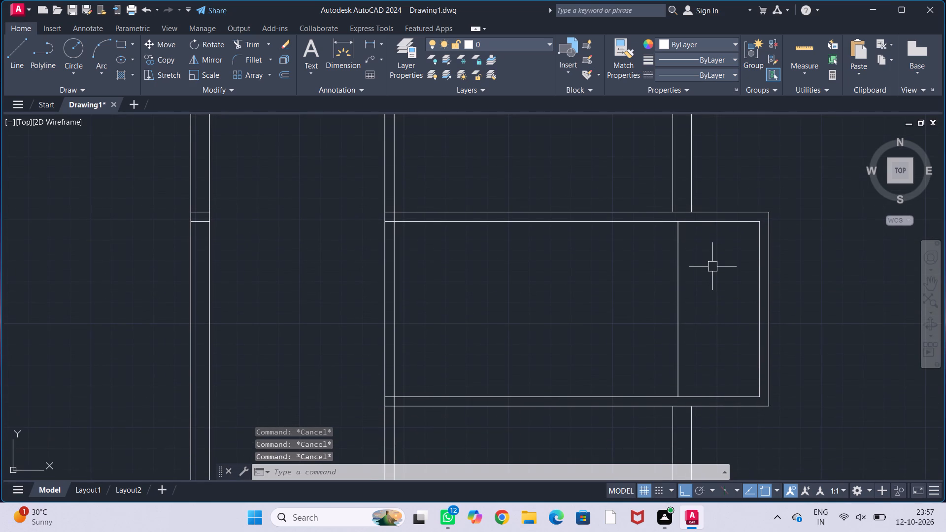
# Offset the vertical landing line successively by 1' toward the room's interior to add eight stair tread lines.
pyautogui.press('o')
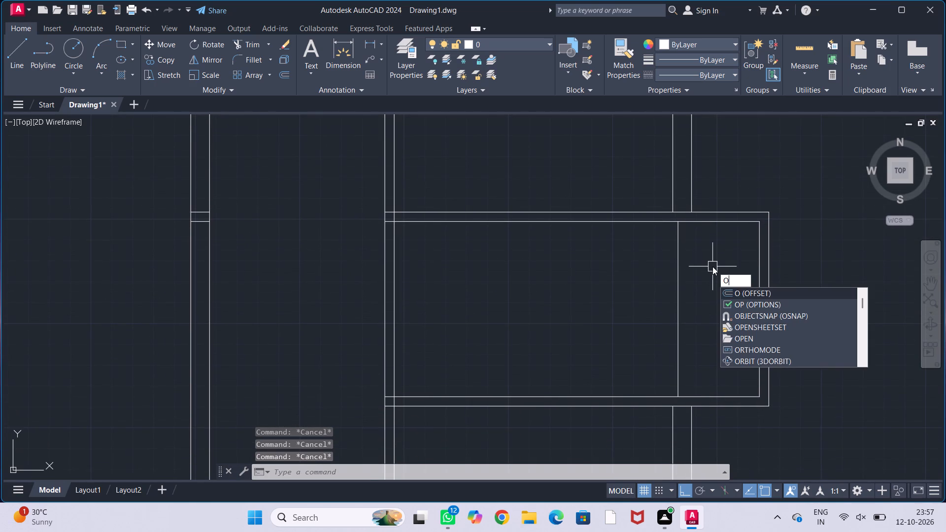
pyautogui.press('f')
pyautogui.press('f')
pyautogui.press('Return')
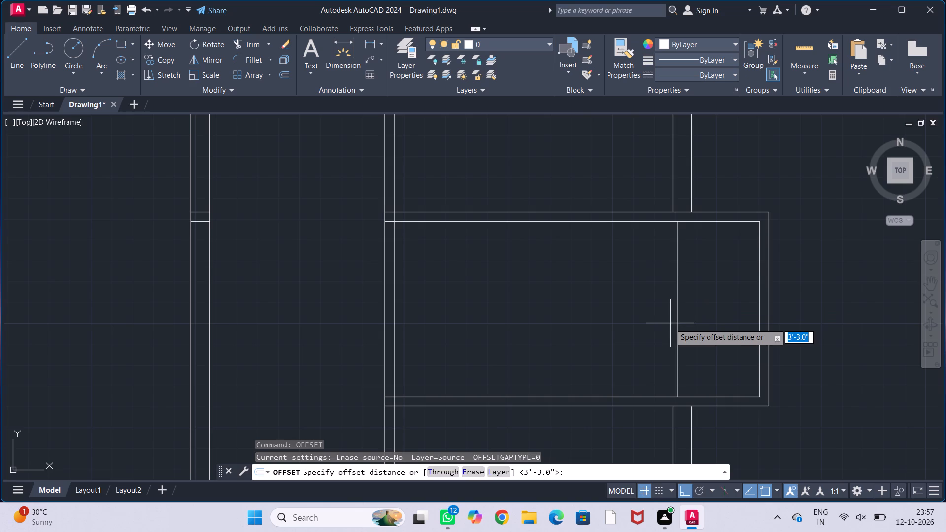
pyautogui.press('1')
pyautogui.press("'")
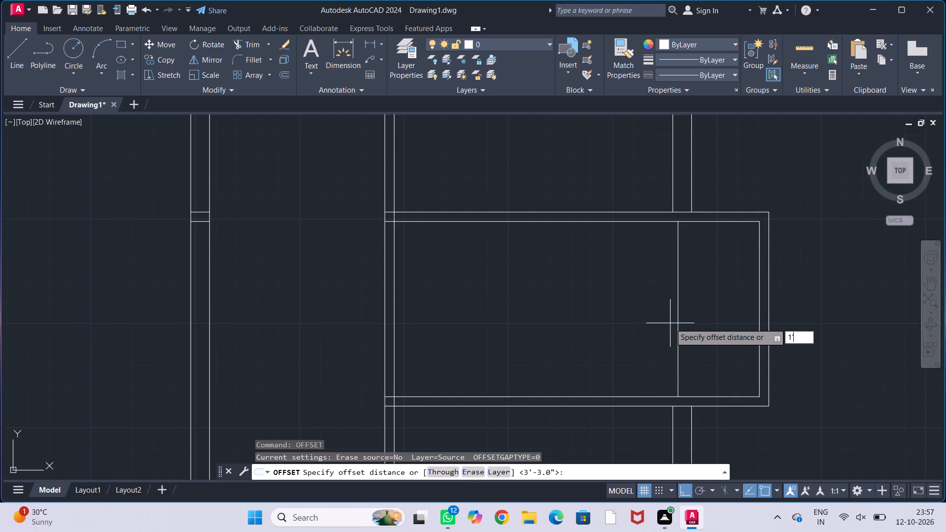
pyautogui.press('Return')
pyautogui.click(678, 322)
pyautogui.click(519, 353)
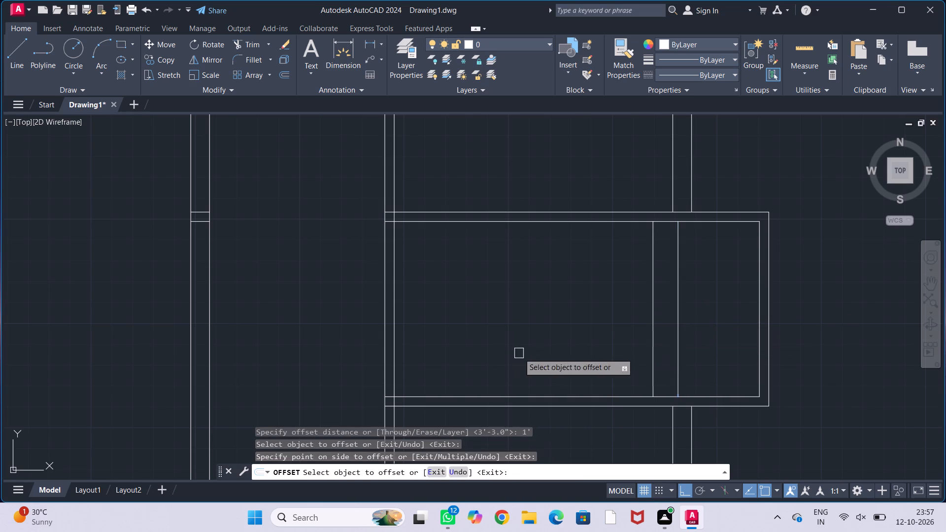
pyautogui.click(653, 344)
pyautogui.click(590, 347)
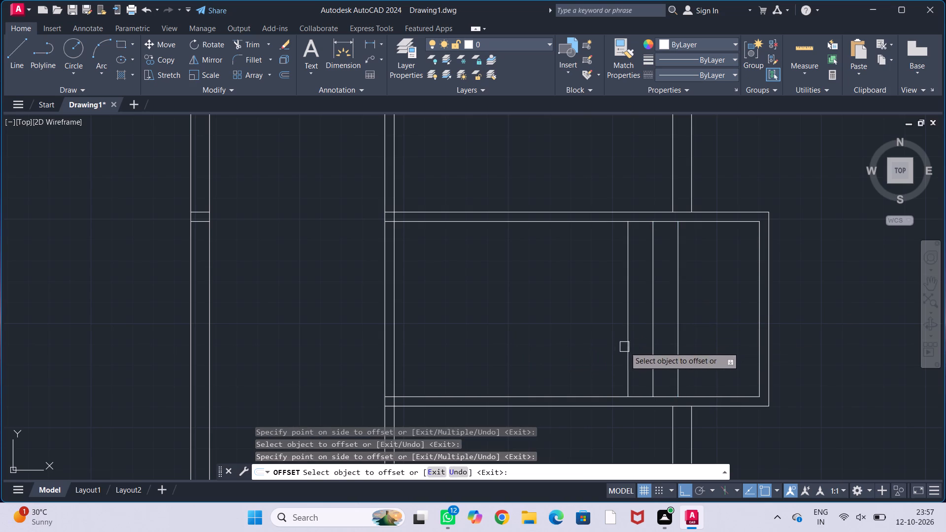
pyautogui.click(629, 349)
pyautogui.click(573, 346)
pyautogui.click(601, 350)
pyautogui.click(568, 347)
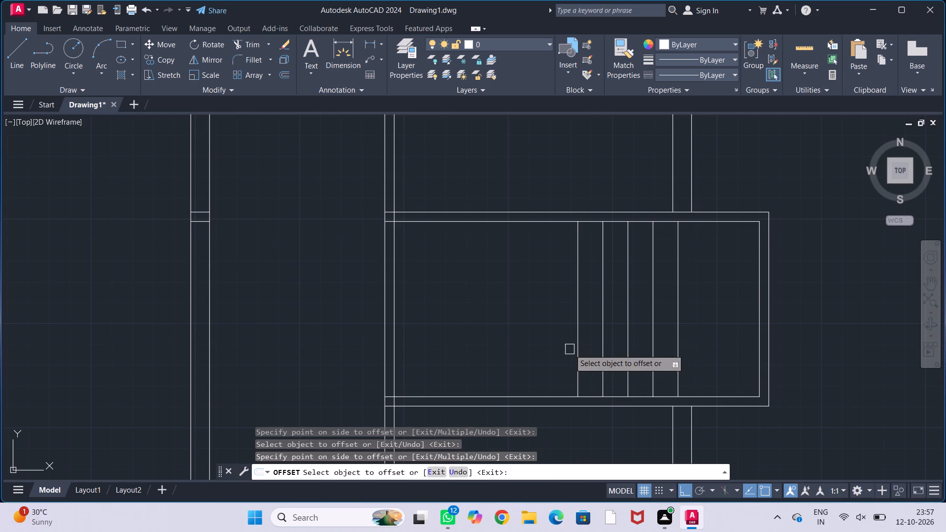
pyautogui.click(577, 352)
pyautogui.click(547, 351)
pyautogui.click(556, 357)
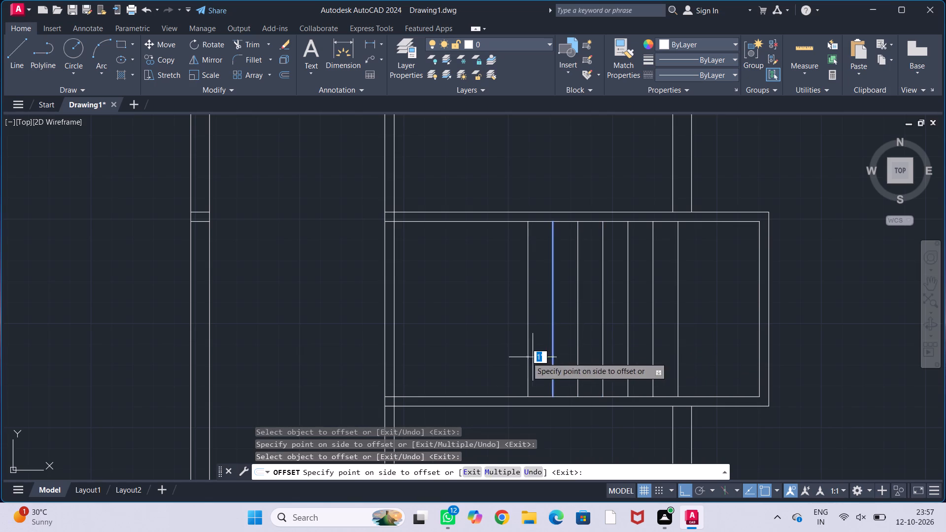
pyautogui.click(502, 357)
pyautogui.click(528, 360)
pyautogui.click(473, 358)
pyautogui.click(499, 364)
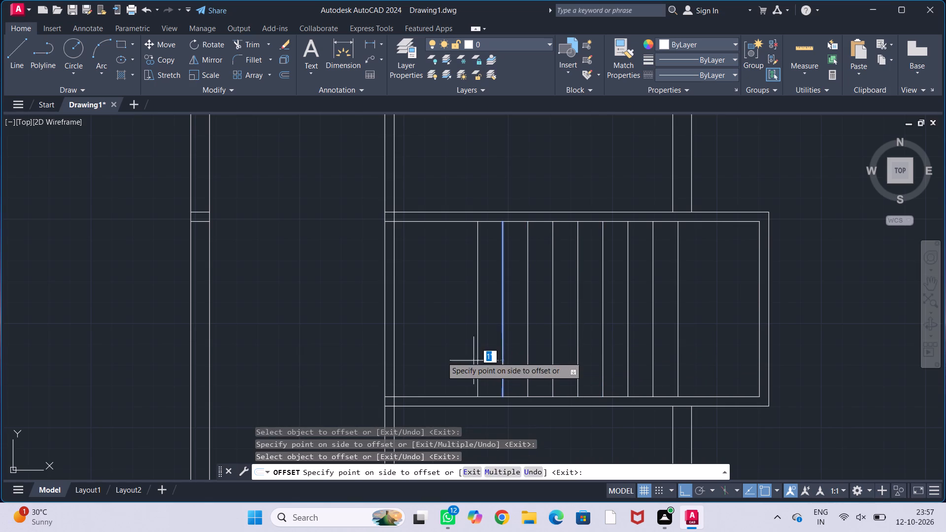
pyautogui.click(439, 356)
pyautogui.press('Escape')
pyautogui.press('Escape')
pyautogui.press('Escape')
pyautogui.press('Escape')
pyautogui.press('Escape')
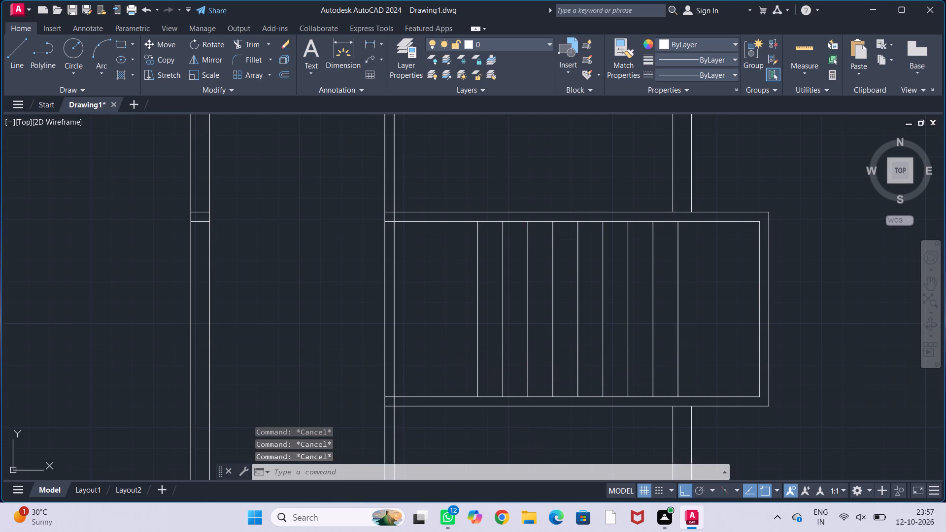
# Draw a horizontal centre line from the landing line's midpoint across all treads to the farthest tread line.
pyautogui.press('l')
pyautogui.press('Return')
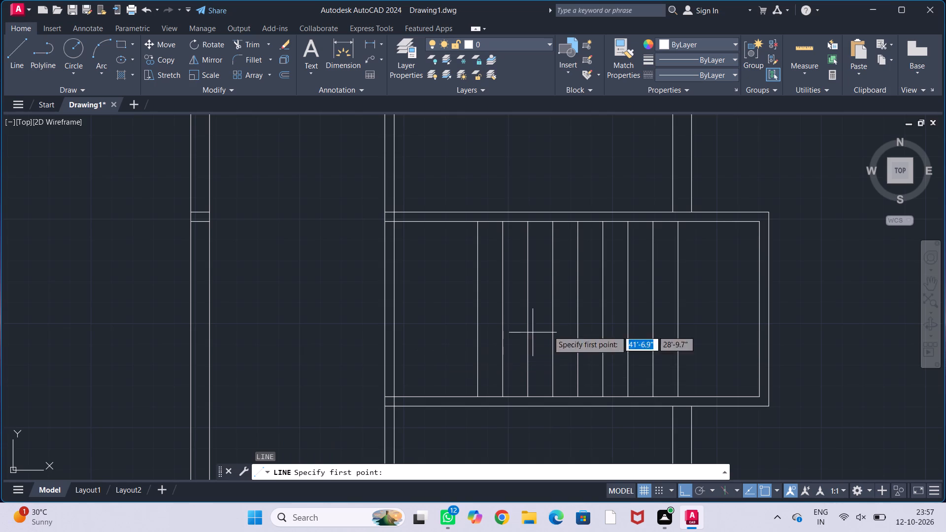
pyautogui.click(679, 309)
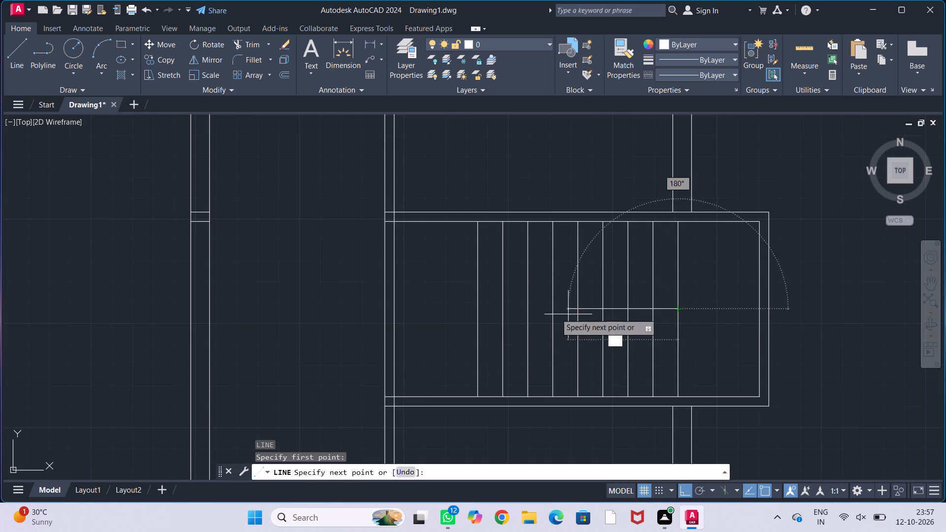
pyautogui.click(474, 314)
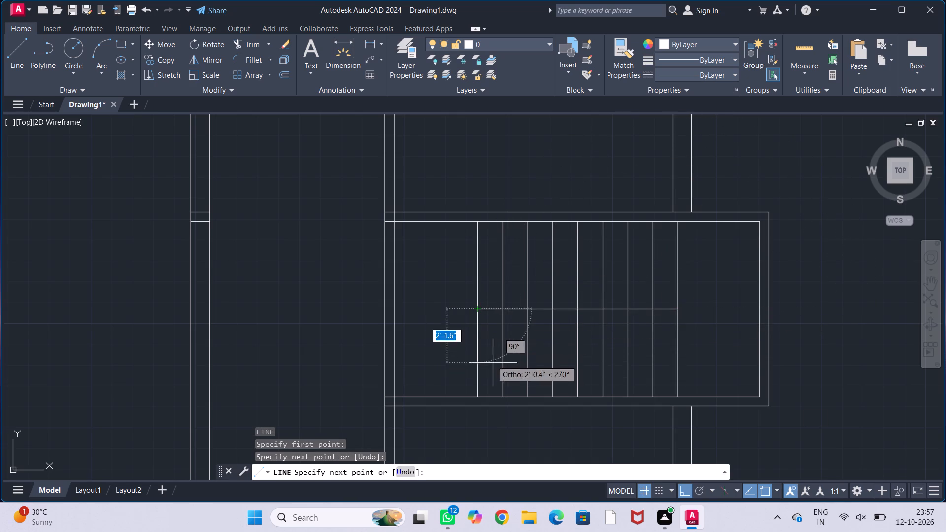
pyautogui.press('Escape')
pyautogui.press('Escape')
pyautogui.press('Escape')
pyautogui.press('Escape')
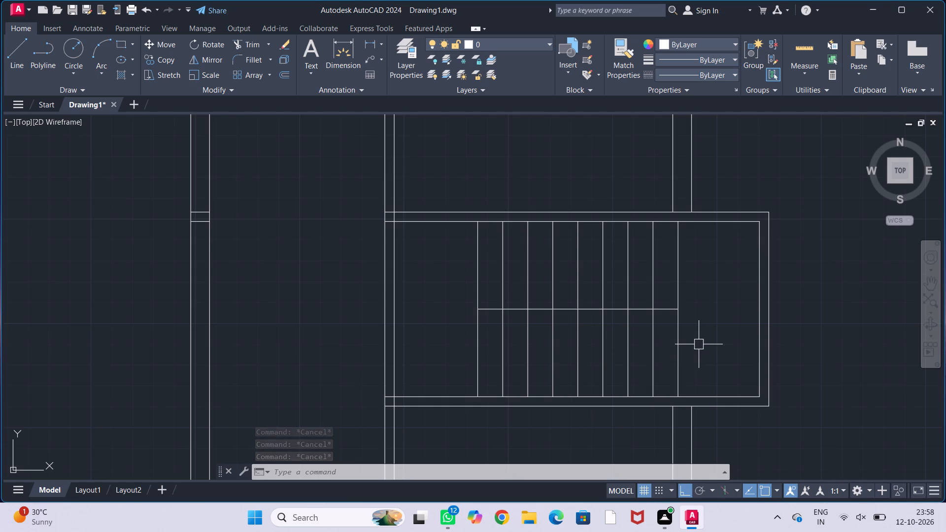
# Offset the stair's horizontal centre line 3" both upward and downward.
pyautogui.write('off')
pyautogui.press('Return')
pyautogui.write('3"')
pyautogui.press('Return')
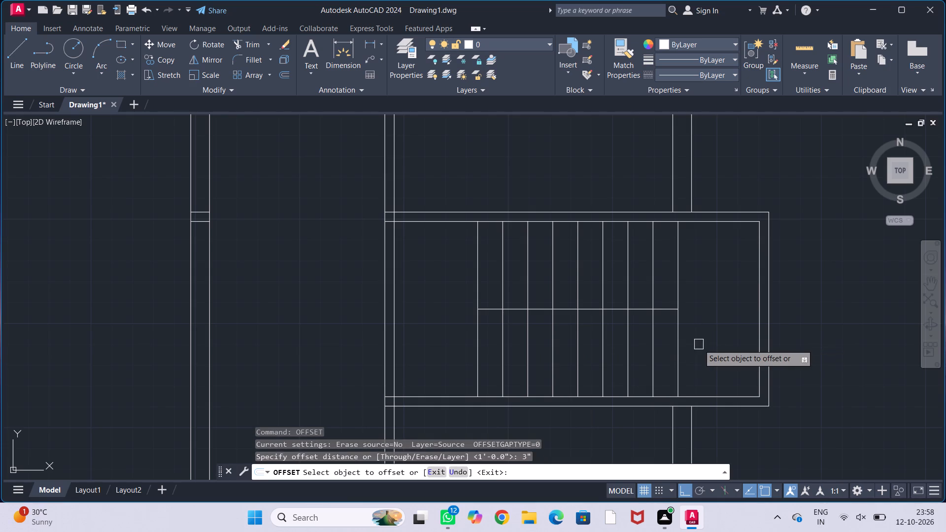
pyautogui.click(646, 310)
pyautogui.click(632, 261)
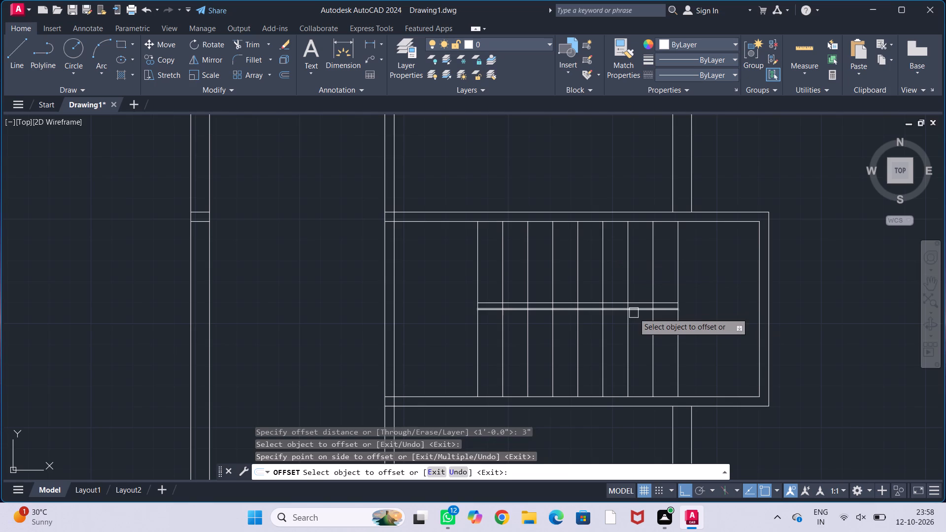
pyautogui.click(634, 311)
pyautogui.click(634, 349)
pyautogui.press('Escape')
pyautogui.press('Escape')
pyautogui.press('Escape')
pyautogui.press('Escape')
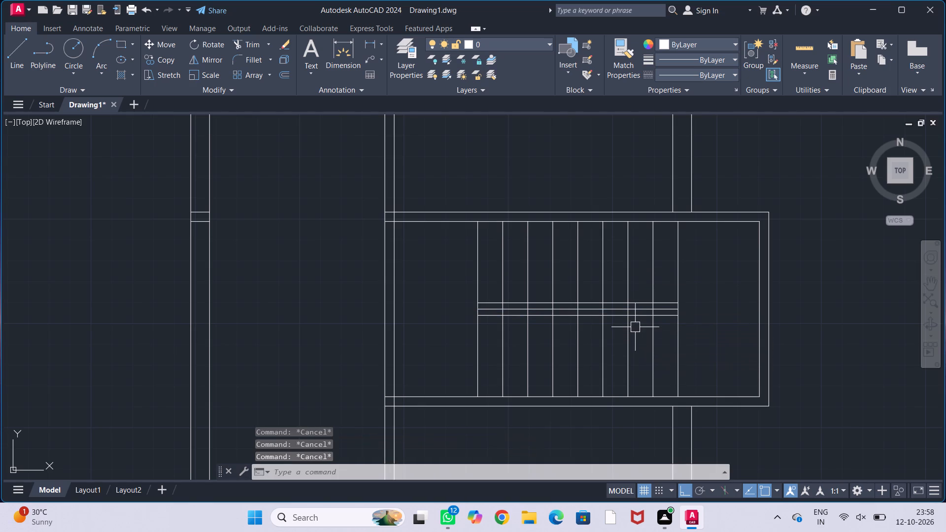
# Delete the original horizontal centre line between the two 3" offset lines.
pyautogui.scroll(2, 524, 304)
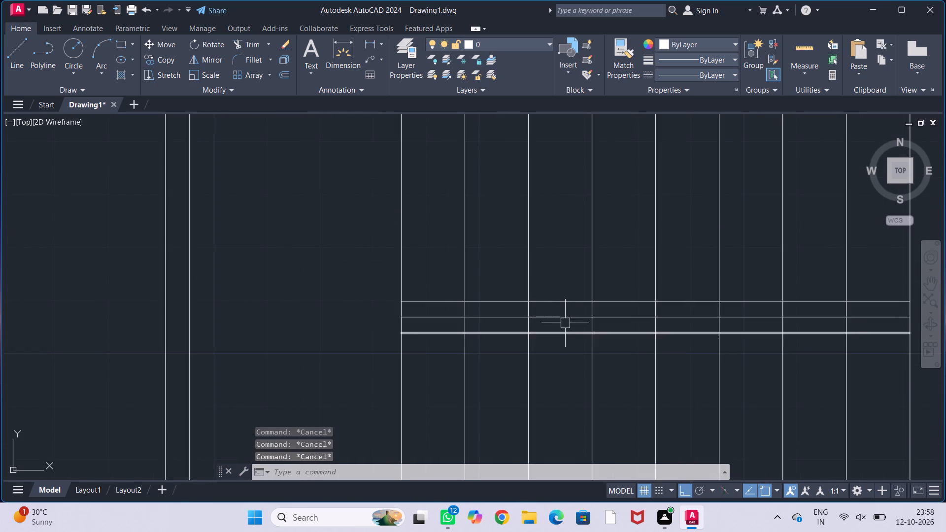
pyautogui.click(566, 317)
pyautogui.press('Delete')
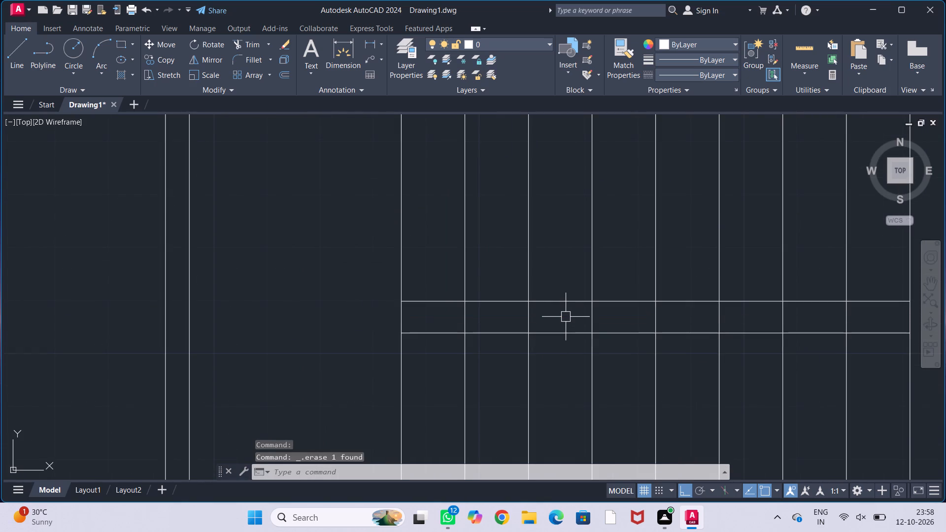
# Trim the seven intermediate tread lines between the two horizontal lines dividing the stair flights.
pyautogui.write('tr')
pyautogui.press('Return')
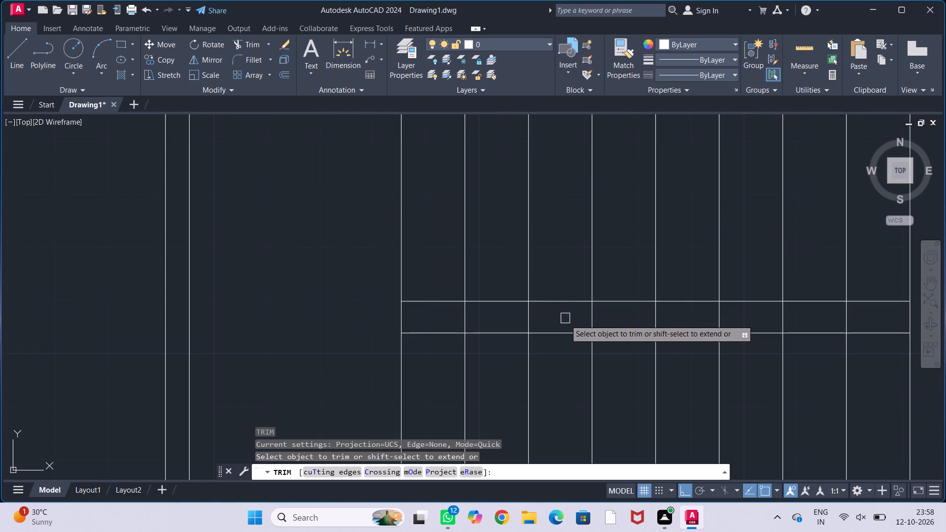
pyautogui.scroll(-2, 567, 315)
pyautogui.scroll(2, 682, 314)
pyautogui.moveTo(686, 322); pyautogui.dragTo(534, 323)
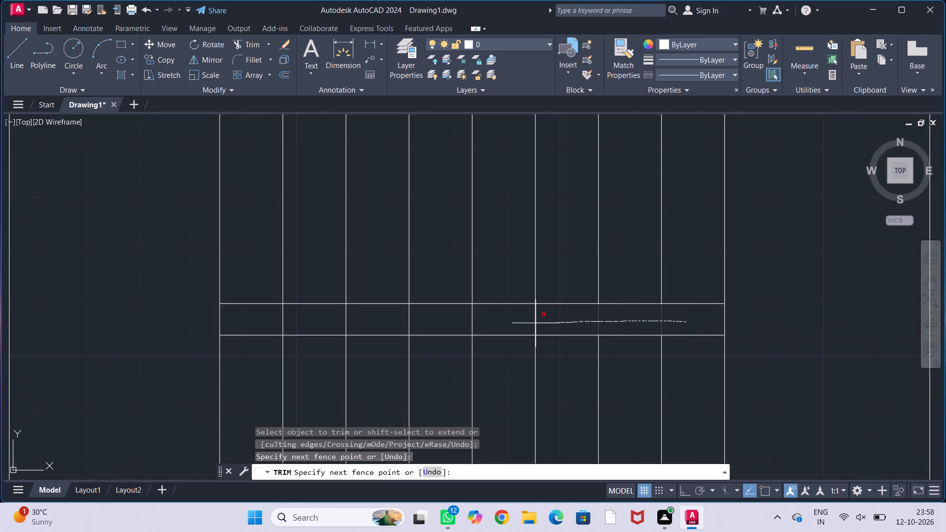
pyautogui.moveTo(534, 323); pyautogui.dragTo(285, 328)
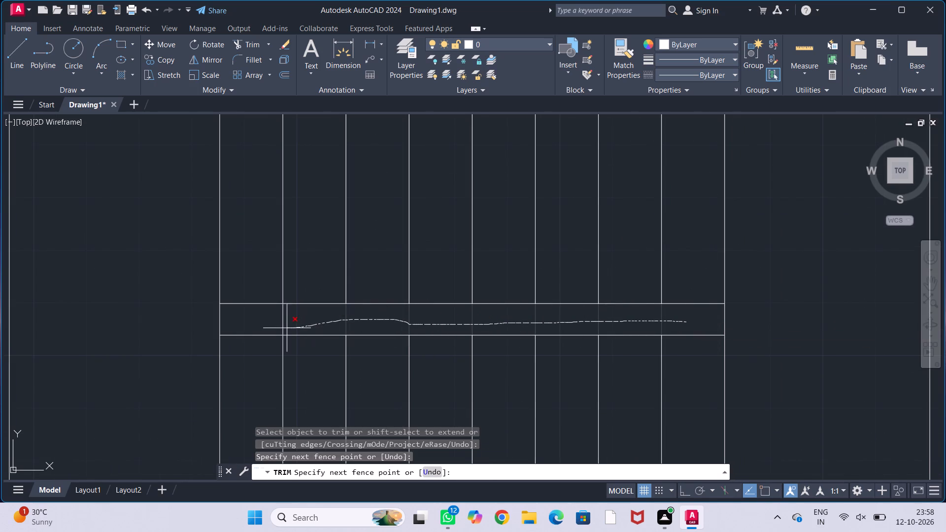
pyautogui.moveTo(285, 328); pyautogui.dragTo(263, 325)
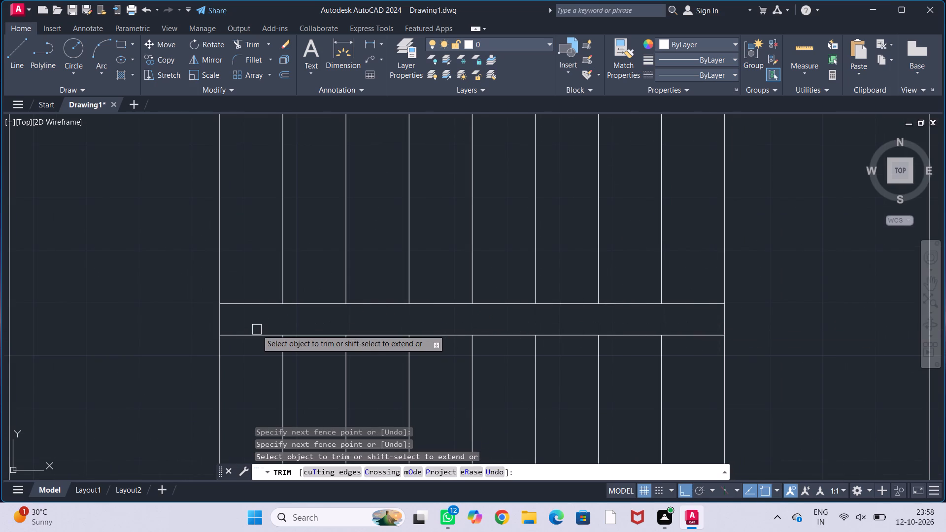
pyautogui.press('Escape')
pyautogui.press('Escape')
pyautogui.press('Escape')
pyautogui.press('Escape')
pyautogui.press('Escape')
# Draw a diagonal line across the landing from the landing line's midpoint to the room's upper inner corner.
pyautogui.scroll(-2, 257, 330)
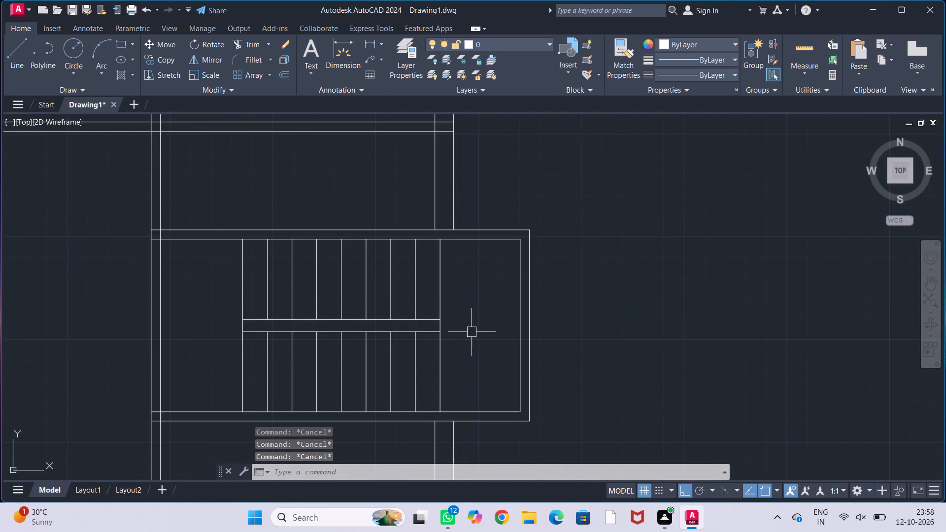
pyautogui.moveTo(479, 333); pyautogui.dragTo(513, 330, button='middle')
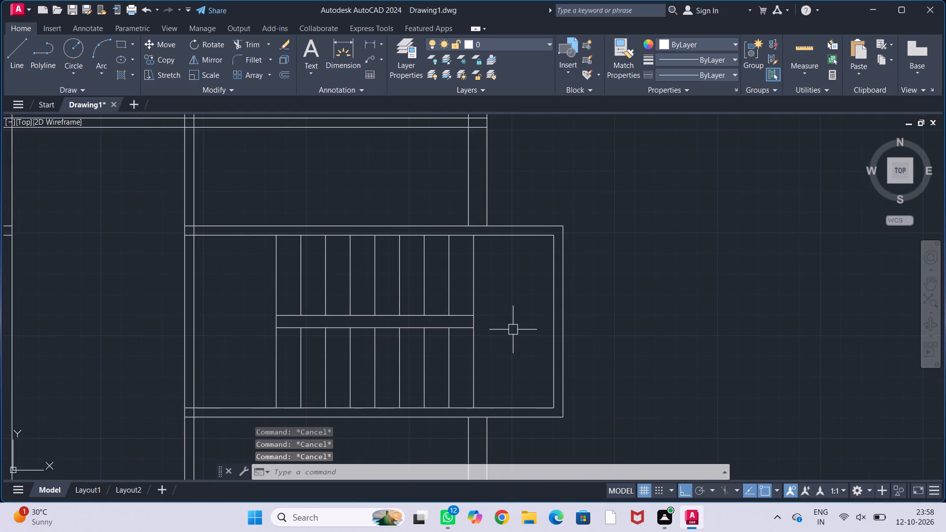
pyautogui.press('l')
pyautogui.press('Return')
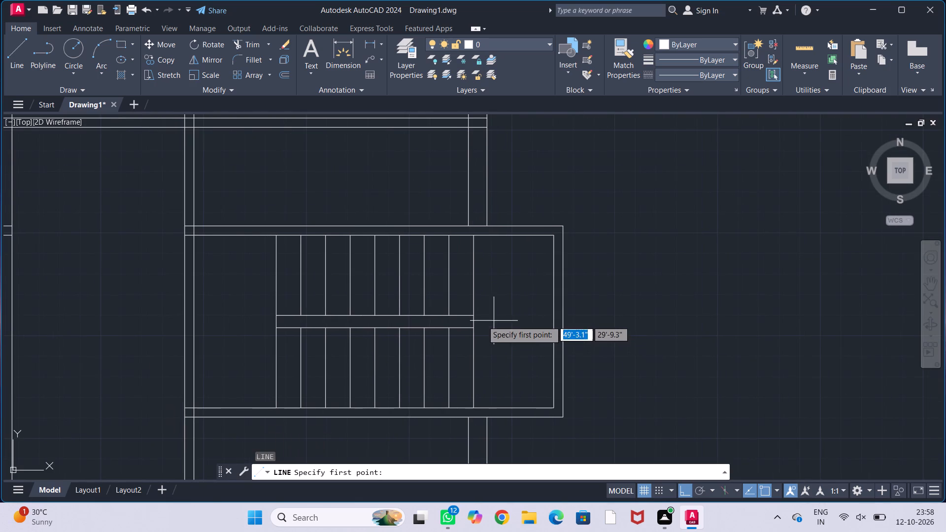
pyautogui.scroll(3, 481, 321)
pyautogui.click(442, 332)
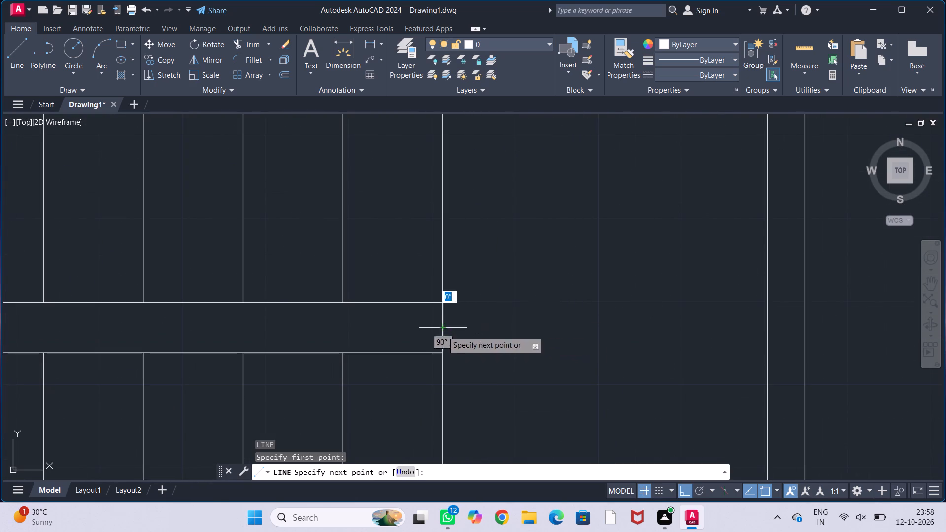
pyautogui.scroll(-2, 542, 280)
pyautogui.click(625, 160)
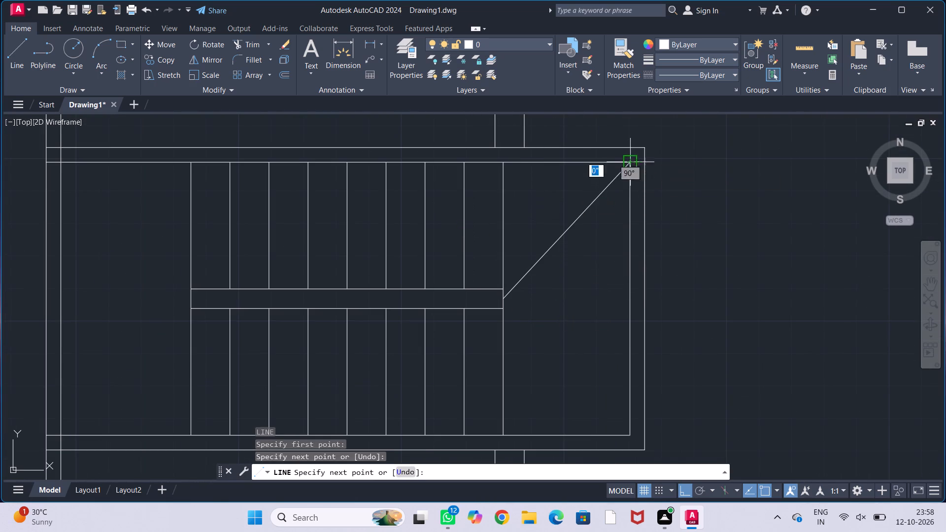
pyautogui.press('Escape')
pyautogui.press('Escape')
pyautogui.press('Escape')
pyautogui.press('Escape')
# Draw a diagonal line across the landing from the landing line's midpoint to the room's lower inner corner.
pyautogui.press('l')
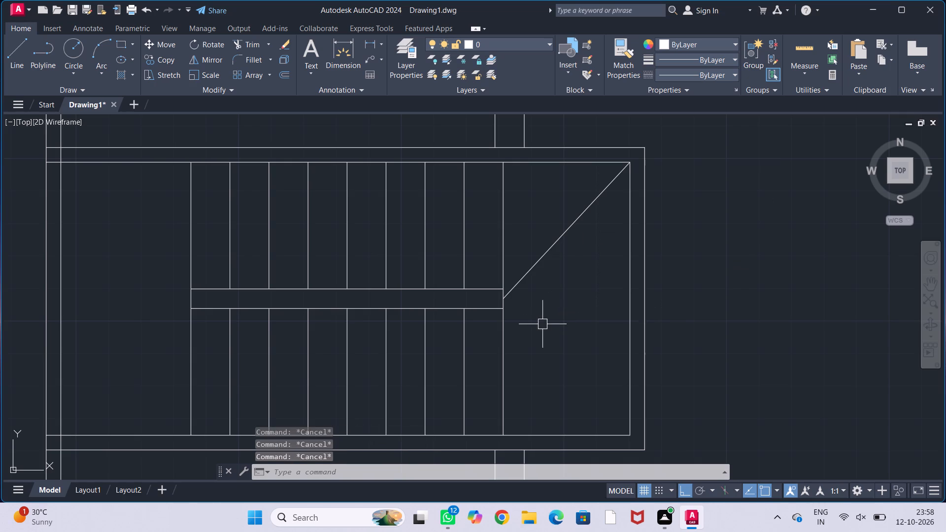
pyautogui.press('Return')
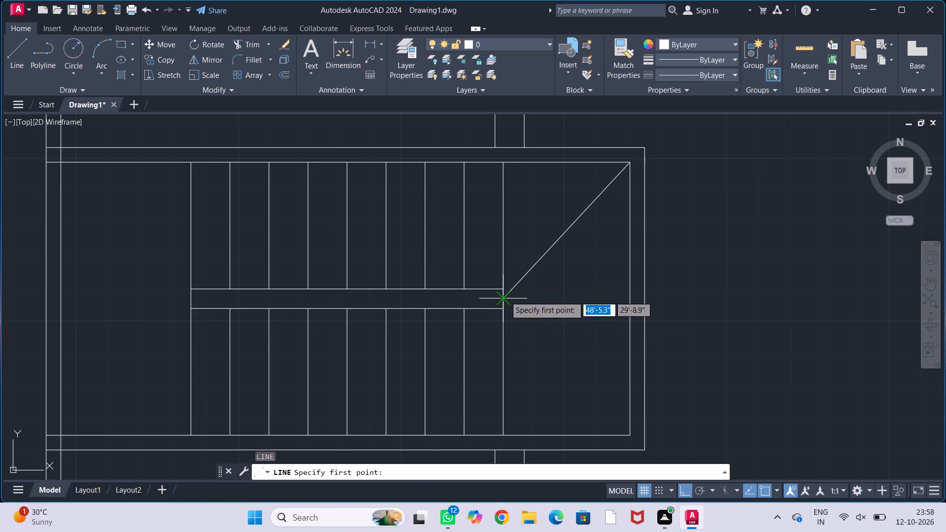
pyautogui.click(505, 296)
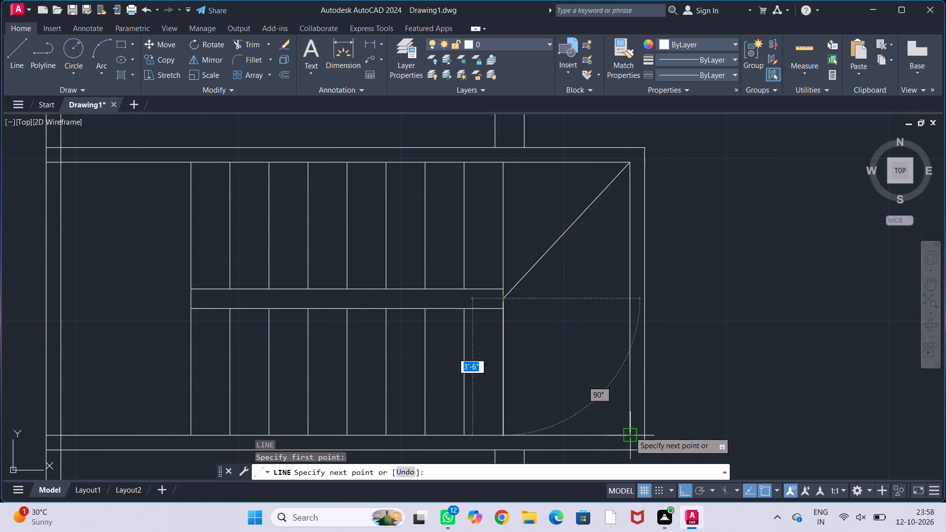
pyautogui.click(630, 432)
pyautogui.press('Escape')
pyautogui.press('Escape')
pyautogui.press('Escape')
pyautogui.press('Escape')
pyautogui.scroll(-1, 565, 383)
pyautogui.moveTo(565, 383); pyautogui.dragTo(653, 372, button='middle')
pyautogui.scroll(-1, 653, 372)
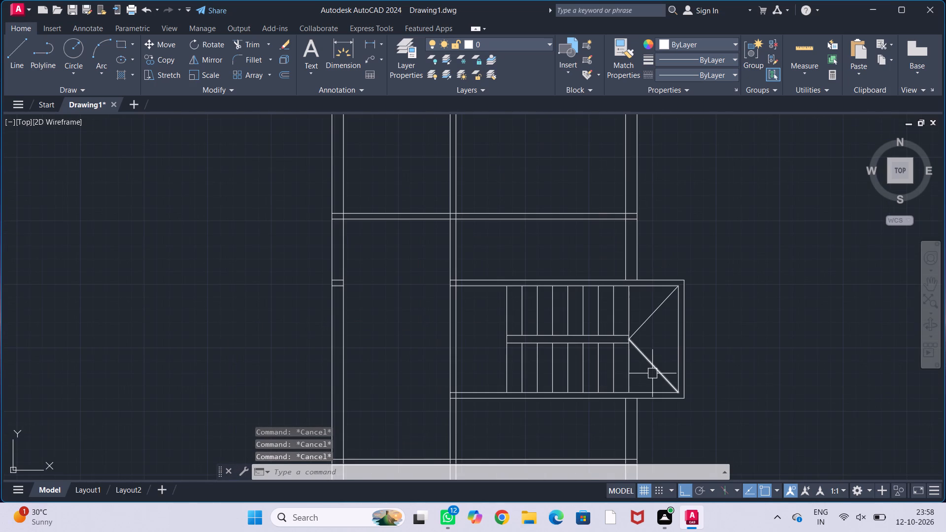
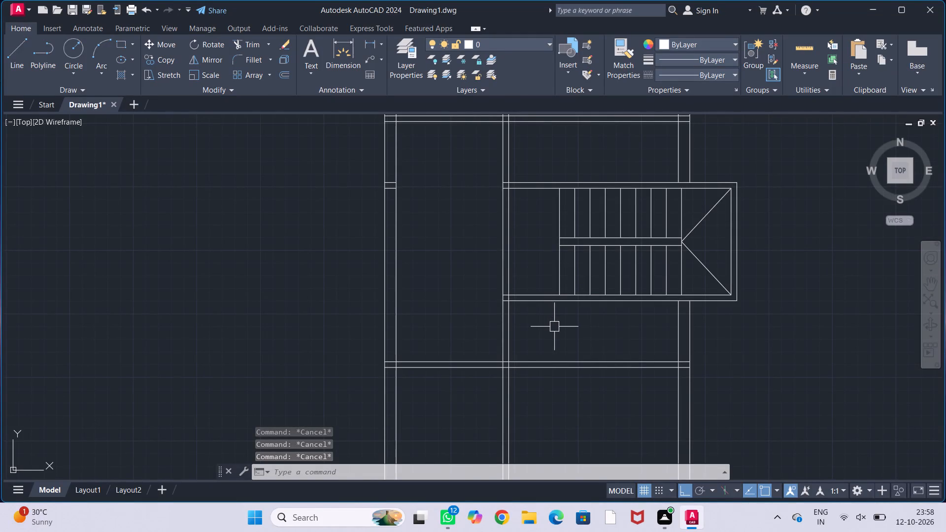
# Trim the overlapping inner wall lines at the upper-left corner of the outer walls.
pyautogui.moveTo(587, 335); pyautogui.dragTo(563, 315, button='middle')
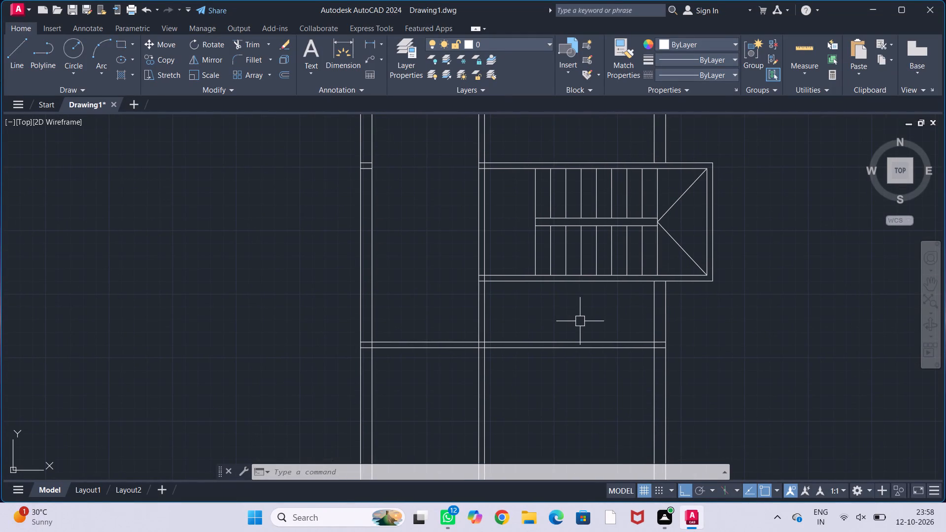
pyautogui.moveTo(580, 321); pyautogui.dragTo(644, 391, button='middle')
pyautogui.scroll(-2, 632, 361)
pyautogui.moveTo(645, 274); pyautogui.dragTo(575, 323, button='middle')
pyautogui.scroll(2, 453, 268)
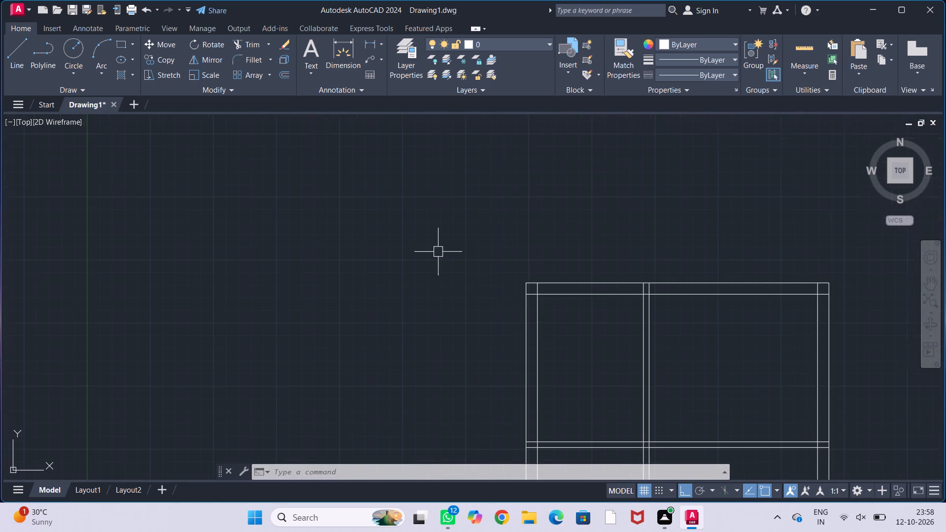
pyautogui.moveTo(574, 340); pyautogui.dragTo(413, 280, button='middle')
pyautogui.write('tr')
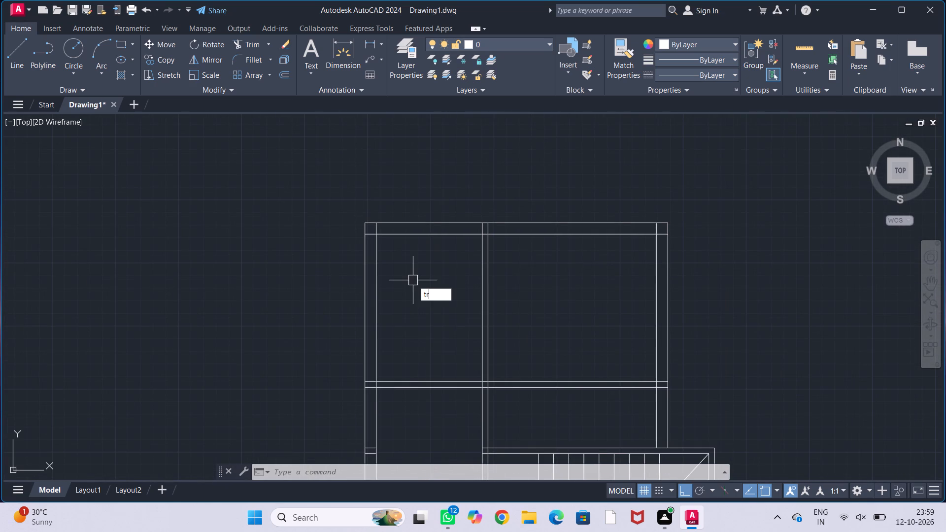
pyautogui.press('Return')
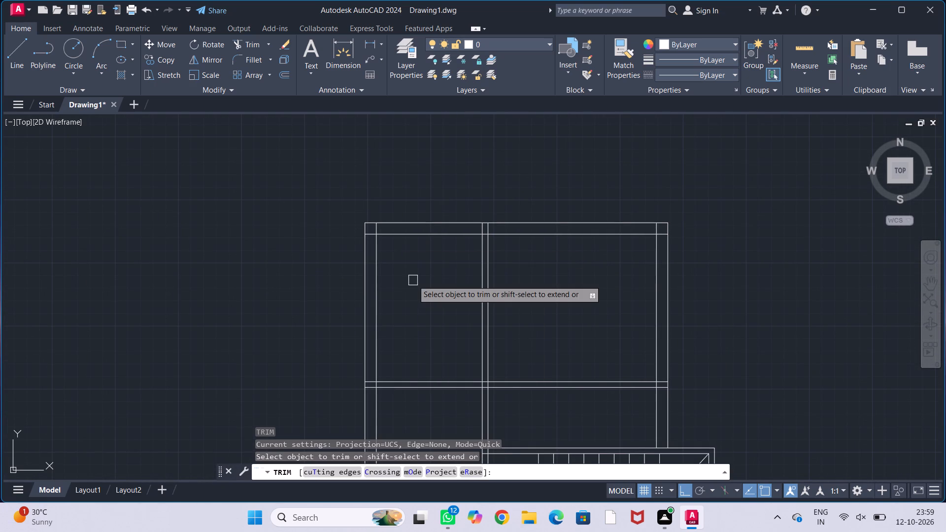
pyautogui.scroll(2, 377, 212)
pyautogui.click(372, 255)
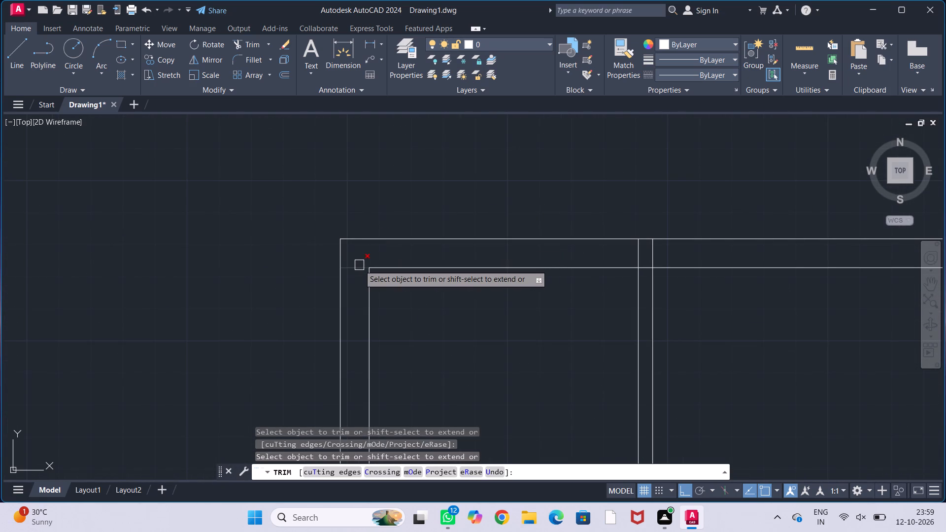
pyautogui.click(359, 265)
# Trim the overlapping lines at the top outer wall's junction with the vertical partition and at its upper-right corner.
pyautogui.scroll(2, 612, 302)
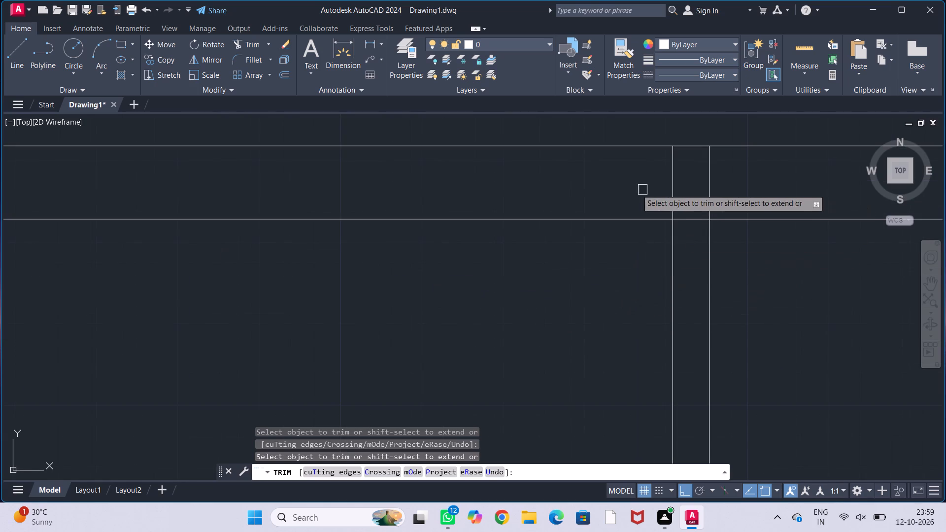
pyautogui.moveTo(625, 187); pyautogui.dragTo(784, 193)
pyautogui.click(686, 220)
pyautogui.scroll(-4, 689, 218)
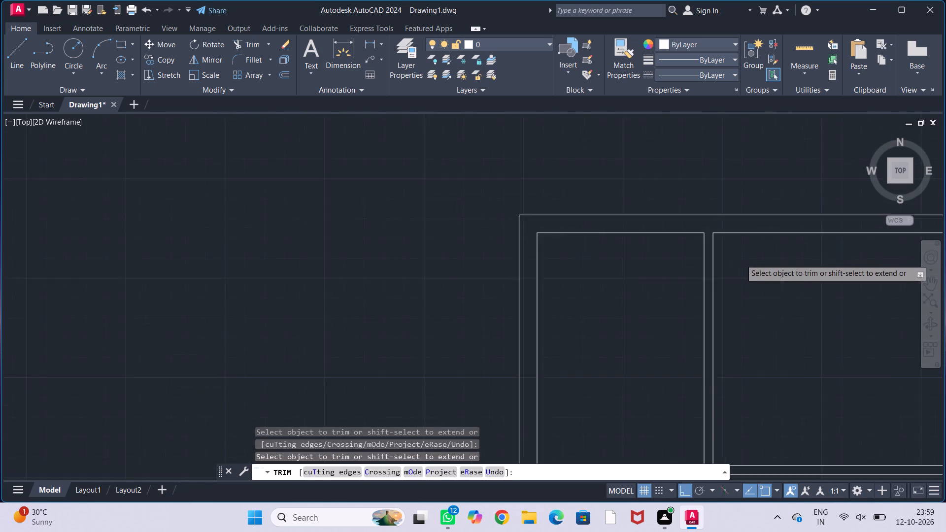
pyautogui.moveTo(768, 269); pyautogui.dragTo(373, 245, button='middle')
pyautogui.scroll(2, 509, 195)
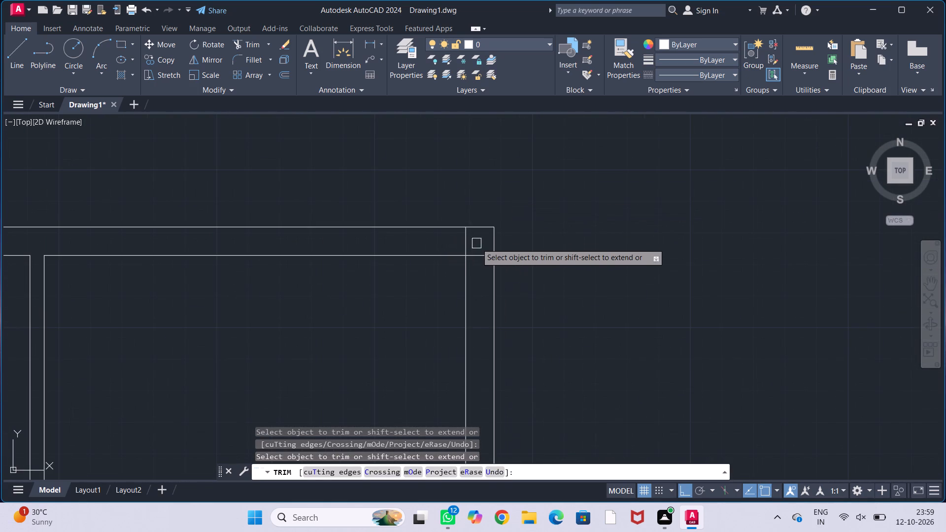
pyautogui.click(468, 242)
pyautogui.click(485, 255)
# Trim the overlapping lines where the upper horizontal partition meets the right outer wall, opening the junction.
pyautogui.scroll(-2, 469, 239)
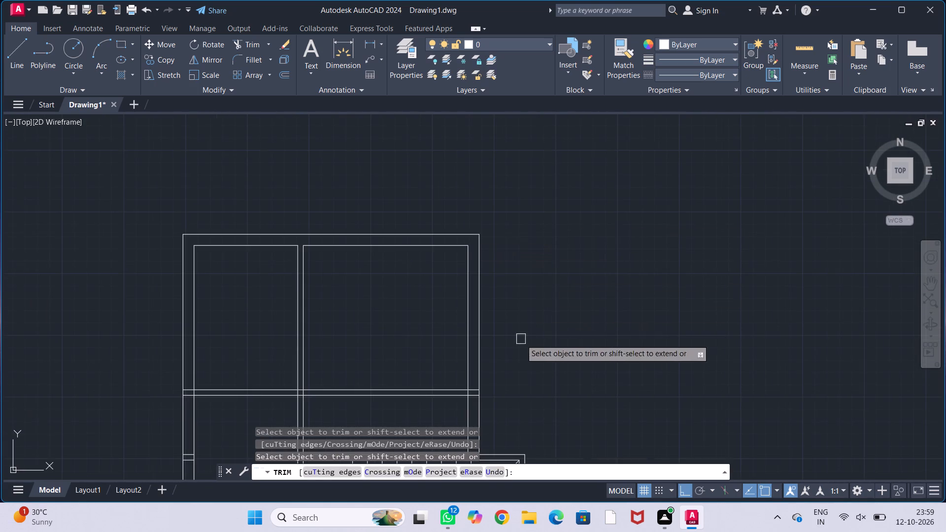
pyautogui.moveTo(521, 339); pyautogui.dragTo(569, 202, button='middle')
pyautogui.scroll(2, 523, 228)
pyautogui.moveTo(516, 323); pyautogui.dragTo(517, 305)
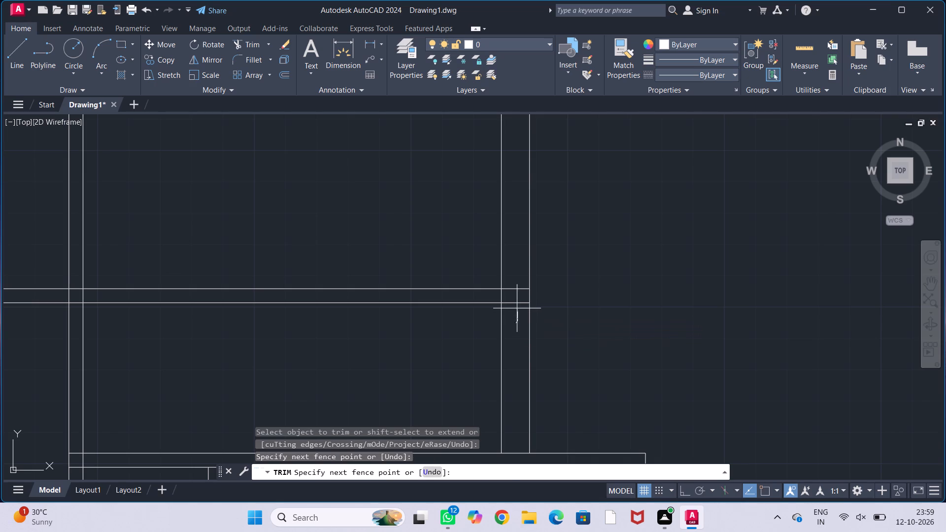
pyautogui.moveTo(517, 305); pyautogui.dragTo(517, 276)
pyautogui.scroll(3, 511, 288)
pyautogui.click(460, 327)
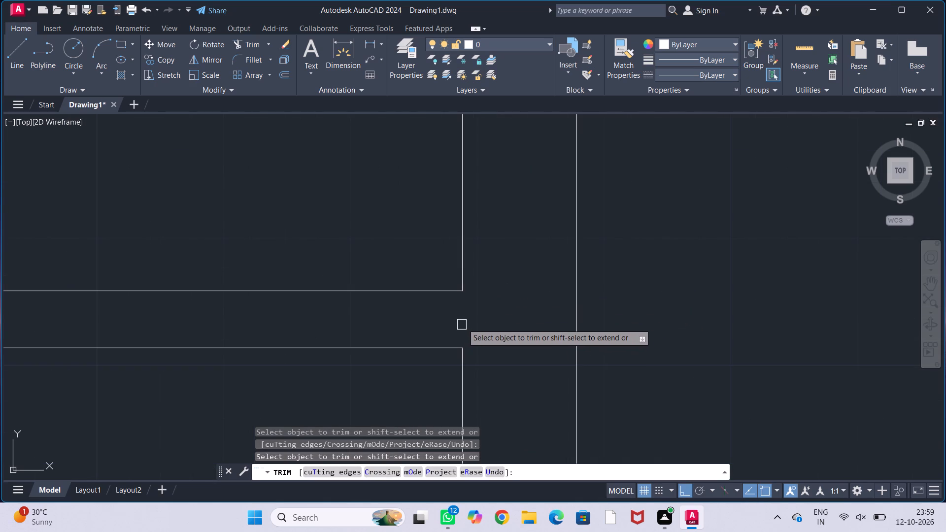
# Trim the lines inside the crossing of the upper horizontal partition and the vertical partition.
pyautogui.scroll(-5, 473, 318)
pyautogui.moveTo(376, 324); pyautogui.dragTo(451, 312, button='middle')
pyautogui.scroll(2, 385, 310)
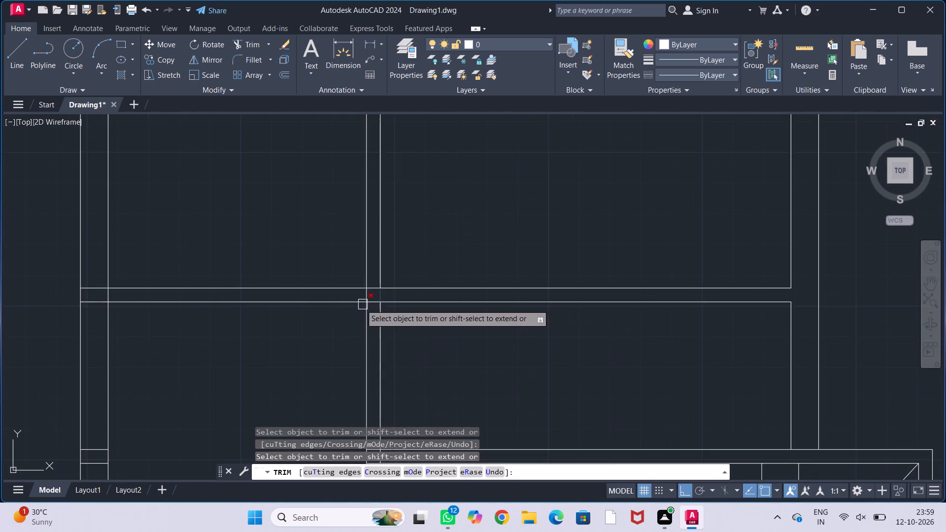
pyautogui.scroll(2, 354, 302)
pyautogui.moveTo(397, 247); pyautogui.dragTo(392, 350)
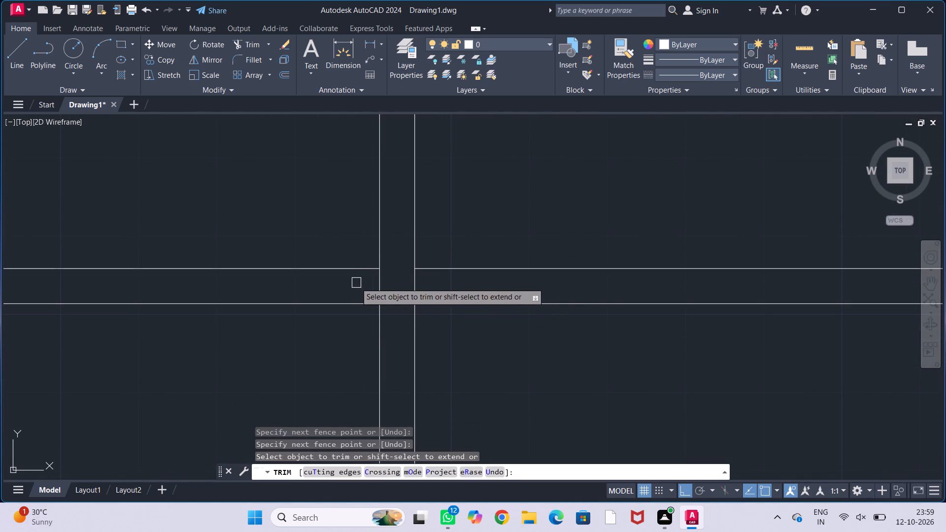
pyautogui.moveTo(354, 283); pyautogui.dragTo(432, 293)
# Trim the overlapping lines where the upper horizontal partition meets the left outer wall.
pyautogui.scroll(-4, 432, 293)
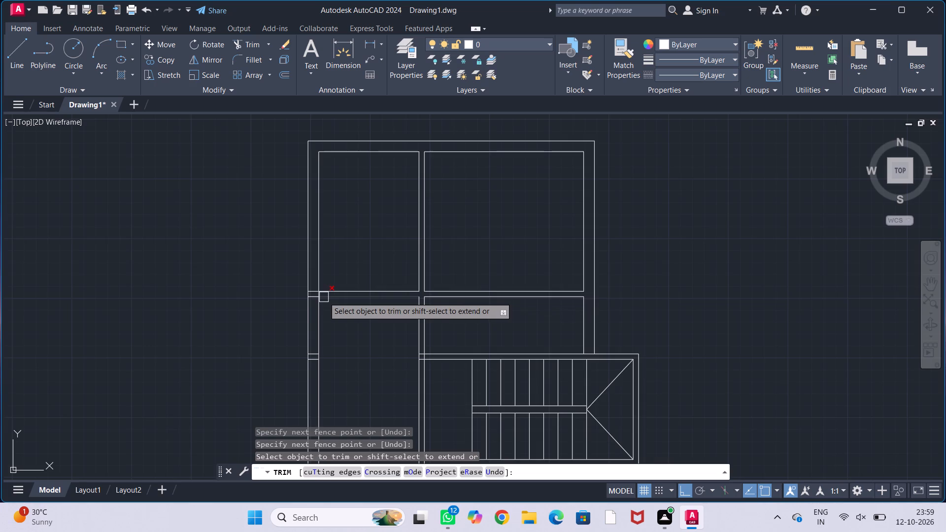
pyautogui.scroll(2, 324, 297)
pyautogui.moveTo(288, 263); pyautogui.dragTo(296, 320)
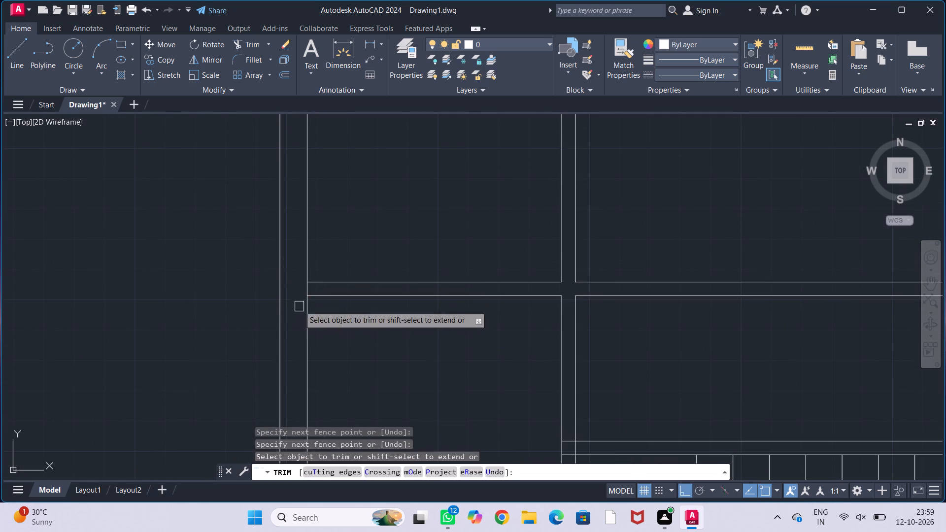
pyautogui.scroll(2, 300, 304)
pyautogui.click(317, 270)
# Trim away the two leftover short horizontal segments inside the left outer wall, level with the staircase room's upper wall.
pyautogui.scroll(-2, 320, 262)
pyautogui.moveTo(377, 337); pyautogui.dragTo(378, 251, button='middle')
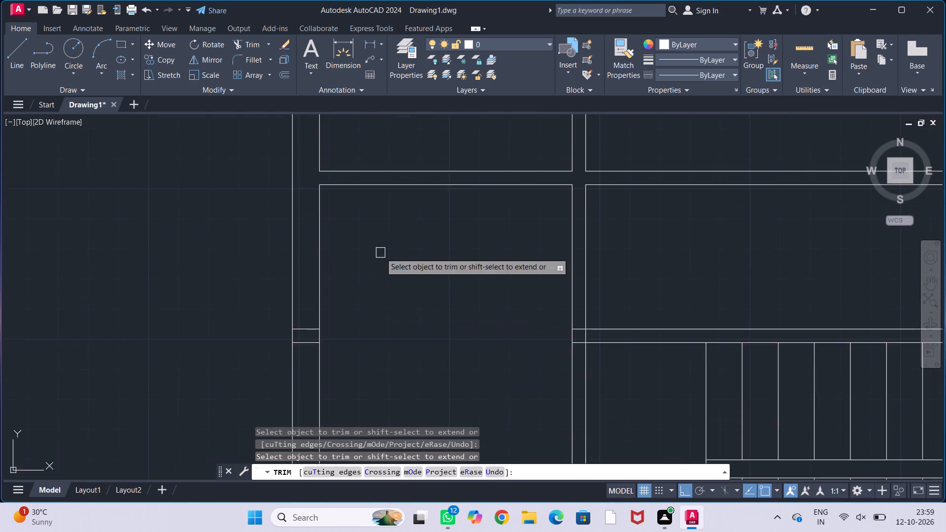
pyautogui.scroll(-2, 372, 281)
pyautogui.scroll(3, 346, 303)
pyautogui.moveTo(350, 280); pyautogui.dragTo(350, 293)
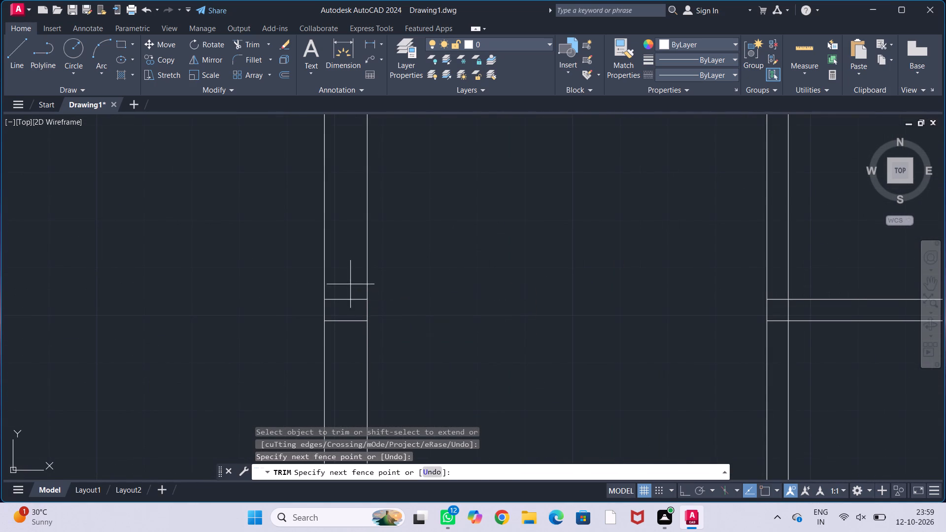
pyautogui.moveTo(350, 293); pyautogui.dragTo(354, 351)
# Trim the overlapping lines where the staircase room's upper wall meets the vertical partition.
pyautogui.scroll(-2, 349, 332)
pyautogui.moveTo(421, 345); pyautogui.dragTo(338, 289, button='middle')
pyautogui.scroll(2, 432, 251)
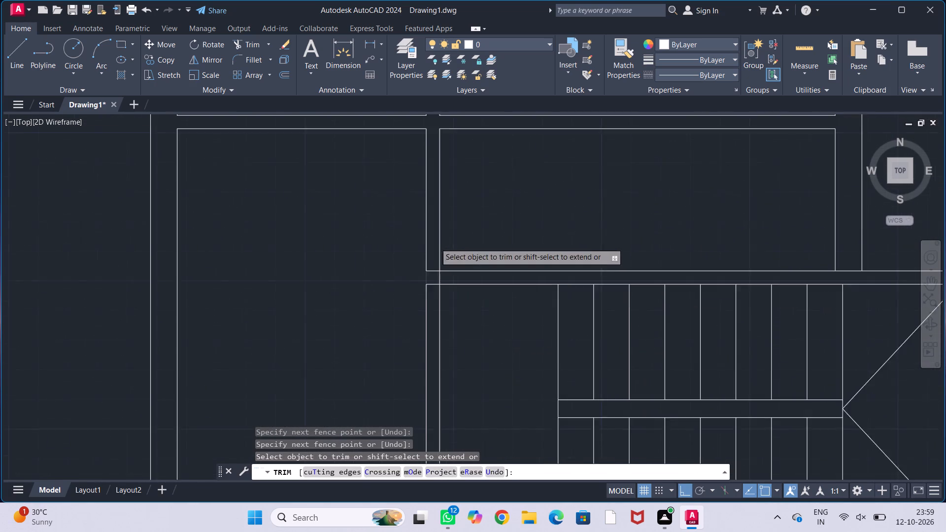
pyautogui.scroll(2, 443, 307)
pyautogui.moveTo(403, 225); pyautogui.dragTo(407, 345)
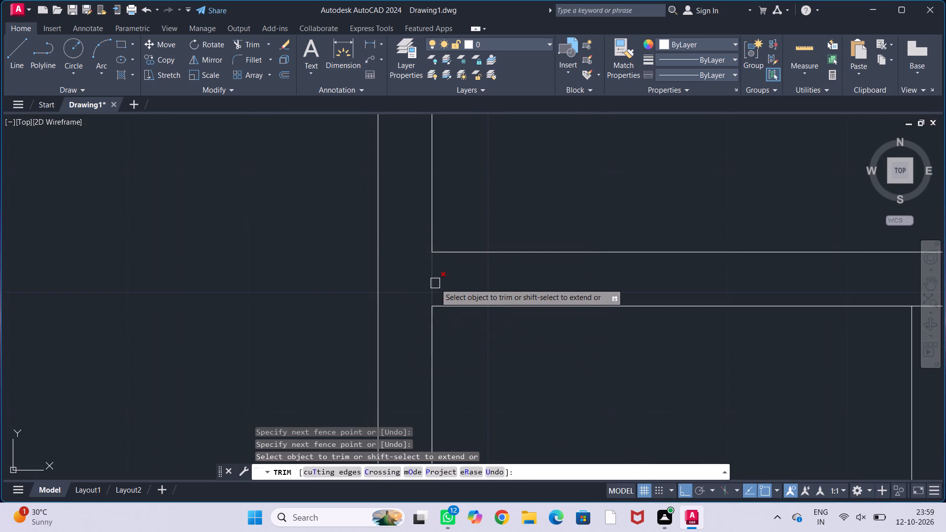
pyautogui.click(435, 283)
# Trim the overlapping lines where the staircase room's lower wall meets the vertical partition.
pyautogui.scroll(-4, 438, 277)
pyautogui.moveTo(468, 329); pyautogui.dragTo(457, 288, button='middle')
pyautogui.moveTo(453, 343); pyautogui.dragTo(450, 273, button='middle')
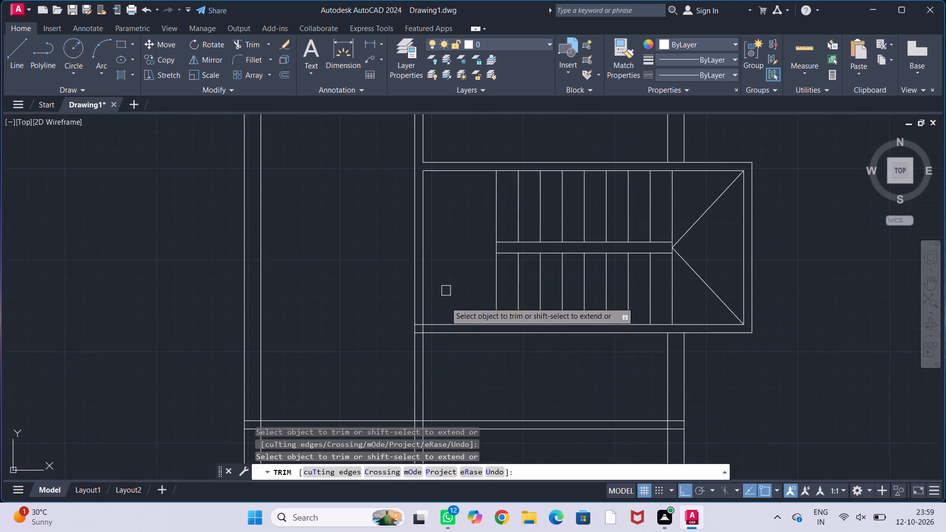
pyautogui.moveTo(445, 318); pyautogui.dragTo(437, 261, button='middle')
pyautogui.scroll(5, 406, 289)
pyautogui.moveTo(402, 209); pyautogui.dragTo(399, 314, button='middle')
pyautogui.moveTo(397, 193); pyautogui.dragTo(391, 337)
pyautogui.click(433, 275)
# Trim the lines inside the crossing of the lower horizontal partition and the vertical partition.
pyautogui.scroll(-1, 443, 274)
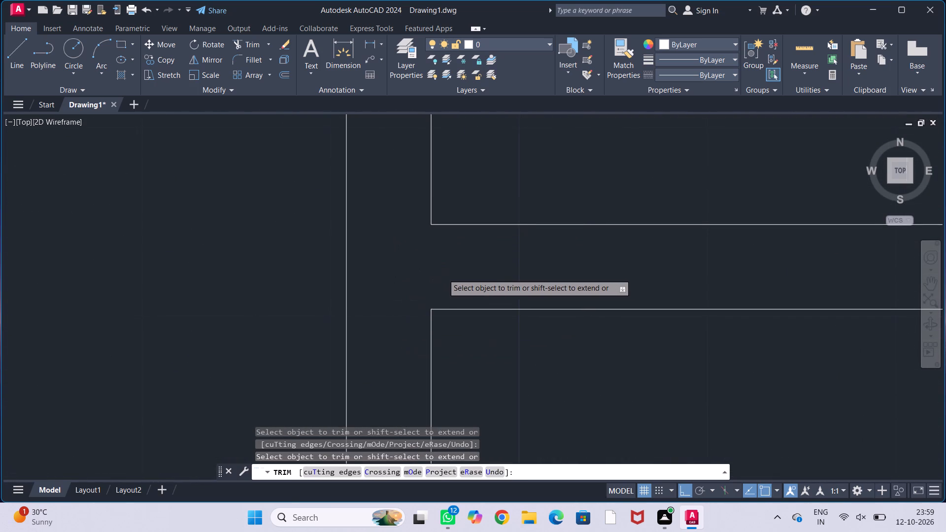
pyautogui.scroll(-5, 443, 274)
pyautogui.moveTo(475, 312); pyautogui.dragTo(515, 277, button='middle')
pyautogui.scroll(2, 494, 292)
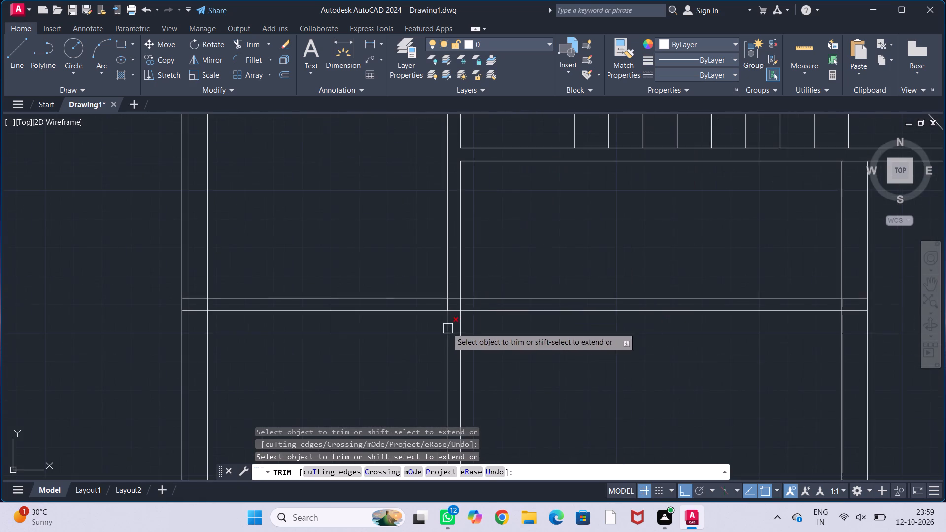
pyautogui.scroll(2, 445, 322)
pyautogui.moveTo(462, 254); pyautogui.dragTo(464, 334)
pyautogui.moveTo(436, 281); pyautogui.dragTo(507, 282)
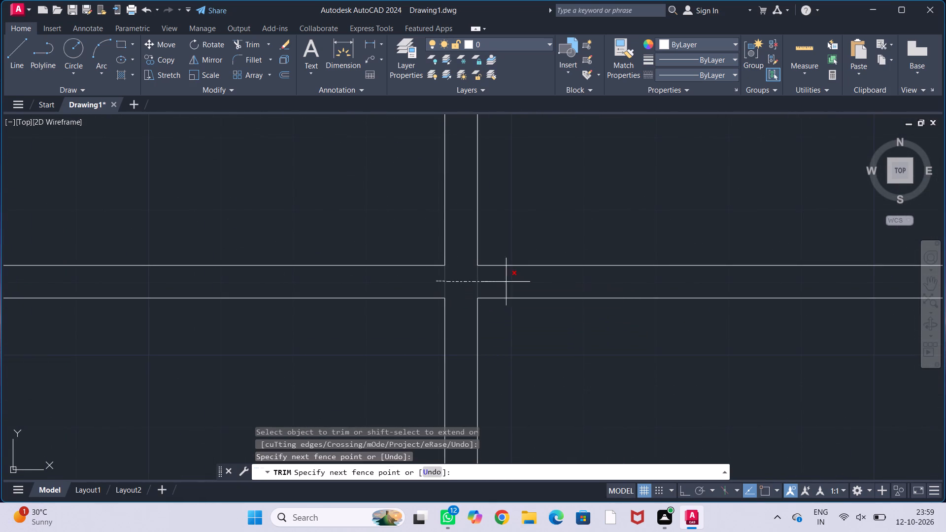
pyautogui.moveTo(507, 282); pyautogui.dragTo(514, 282)
# Trim the overlapping lines where the lower horizontal partition meets the left outer wall.
pyautogui.scroll(-2, 514, 282)
pyautogui.scroll(2, 236, 280)
pyautogui.moveTo(235, 251); pyautogui.dragTo(231, 340)
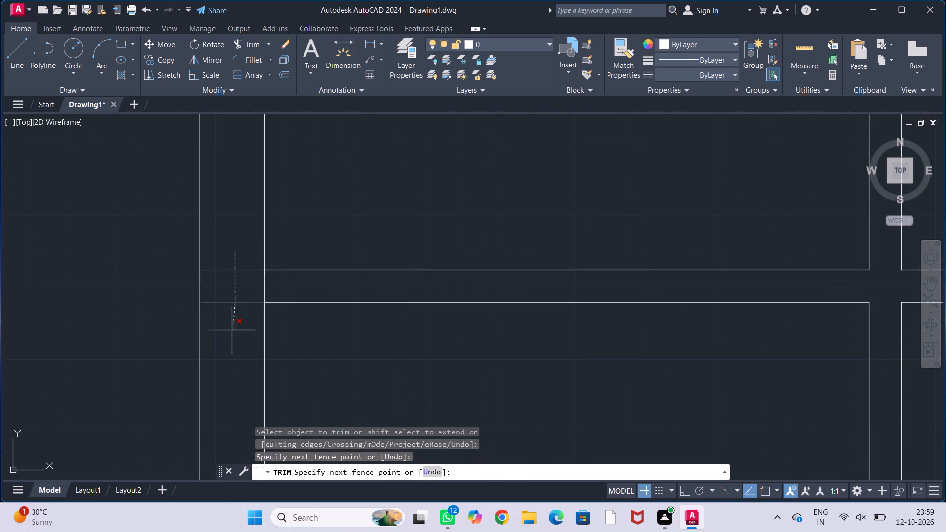
pyautogui.moveTo(231, 340); pyautogui.dragTo(231, 348)
pyautogui.click(264, 288)
# Trim the overlapping inner wall lines at the lower-left corner of the outer walls.
pyautogui.scroll(-4, 274, 282)
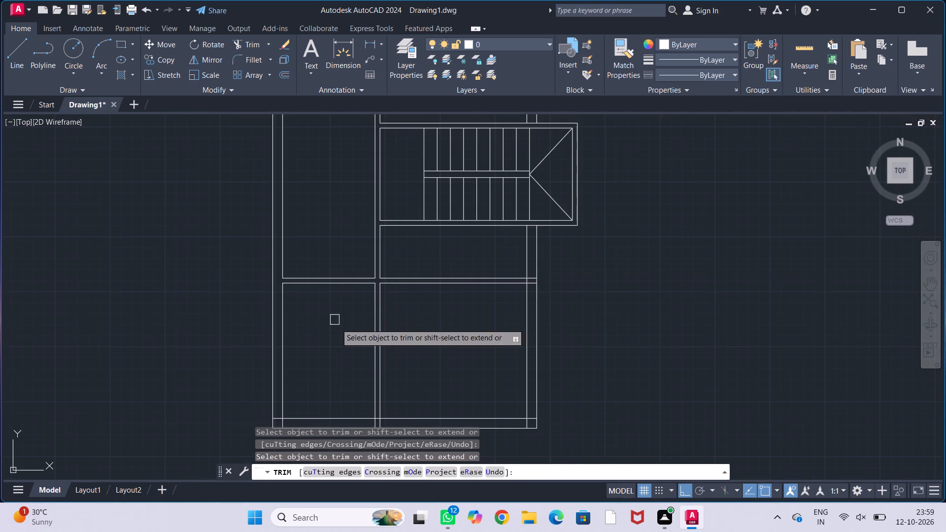
pyautogui.moveTo(337, 326); pyautogui.dragTo(346, 253, button='middle')
pyautogui.moveTo(322, 312); pyautogui.dragTo(325, 304, button='middle')
pyautogui.scroll(5, 289, 352)
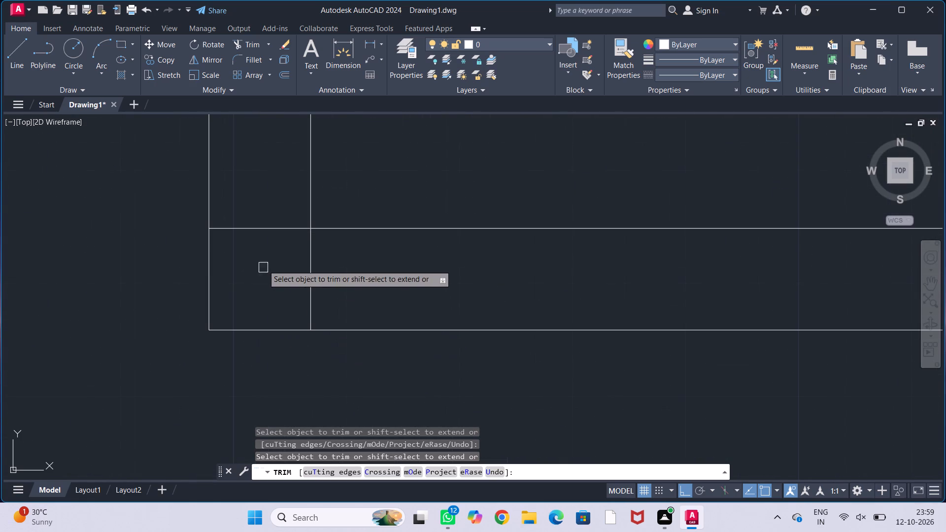
pyautogui.click(268, 230)
pyautogui.click(309, 281)
# Trim the overlapping lines where the vertical partition meets the bottom outer wall.
pyautogui.scroll(-2, 309, 281)
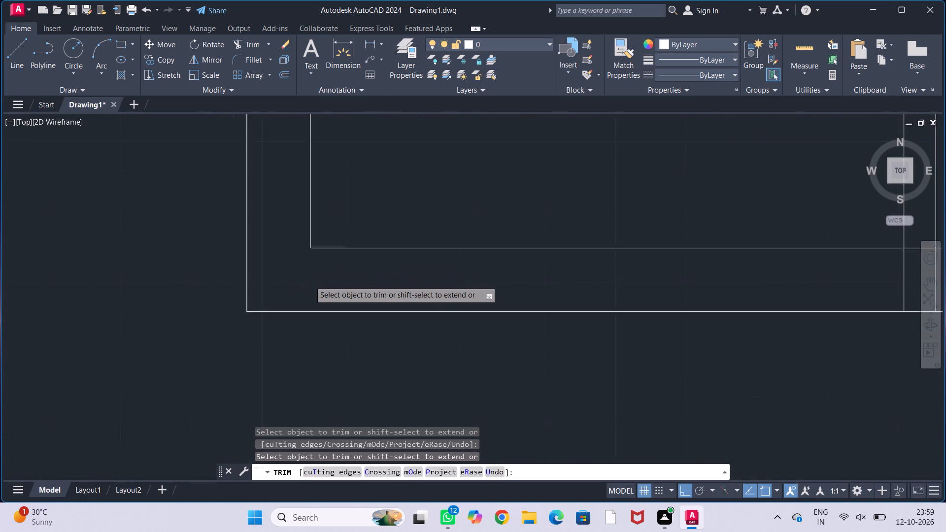
pyautogui.scroll(-3, 309, 281)
pyautogui.scroll(2, 466, 292)
pyautogui.moveTo(419, 262); pyautogui.dragTo(474, 270)
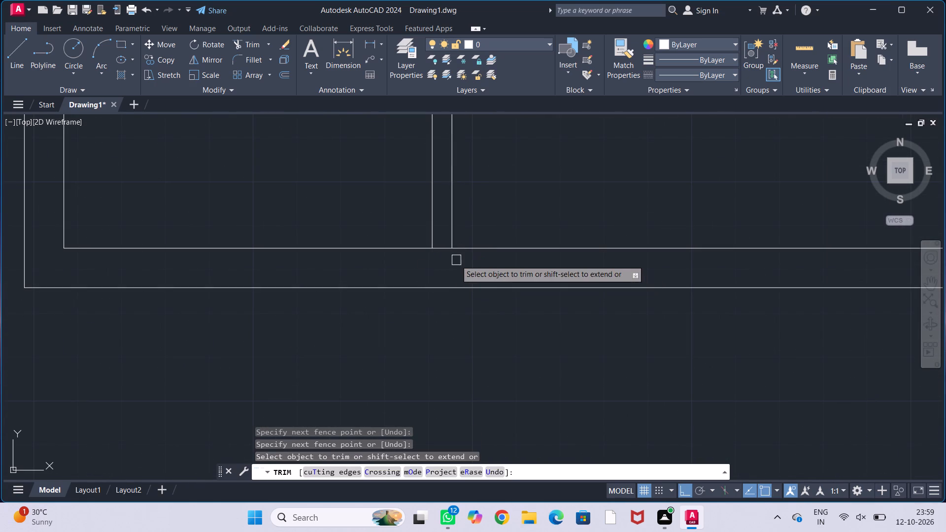
pyautogui.click(442, 250)
# Trim the overlapping inner wall lines at the lower-right corner of the outer walls.
pyautogui.scroll(-2, 446, 263)
pyautogui.moveTo(531, 264); pyautogui.dragTo(337, 307, button='middle')
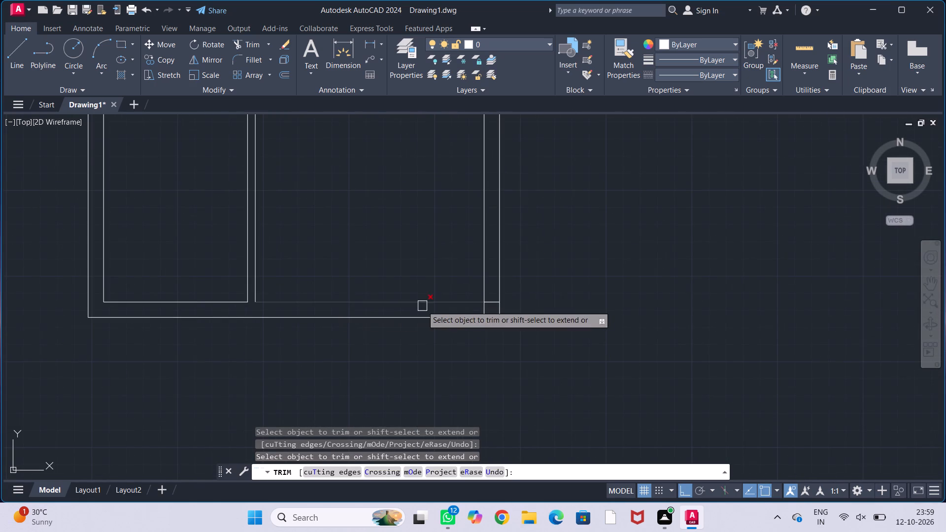
pyautogui.scroll(3, 485, 316)
pyautogui.click(504, 262)
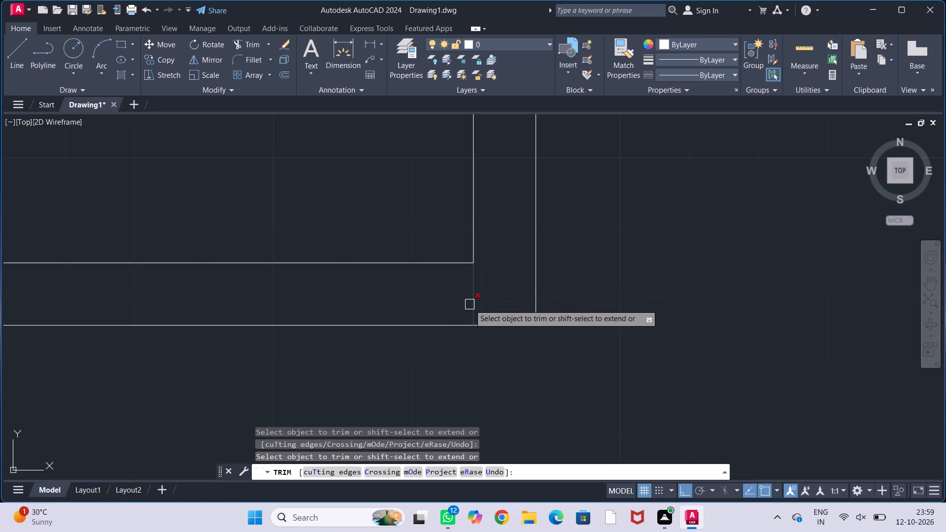
pyautogui.click(470, 304)
# Trim the overlapping lines where the lower horizontal partition meets the right outer wall, and end trimming.
pyautogui.scroll(-5, 473, 303)
pyautogui.moveTo(514, 264); pyautogui.dragTo(548, 361, button='middle')
pyautogui.scroll(2, 487, 322)
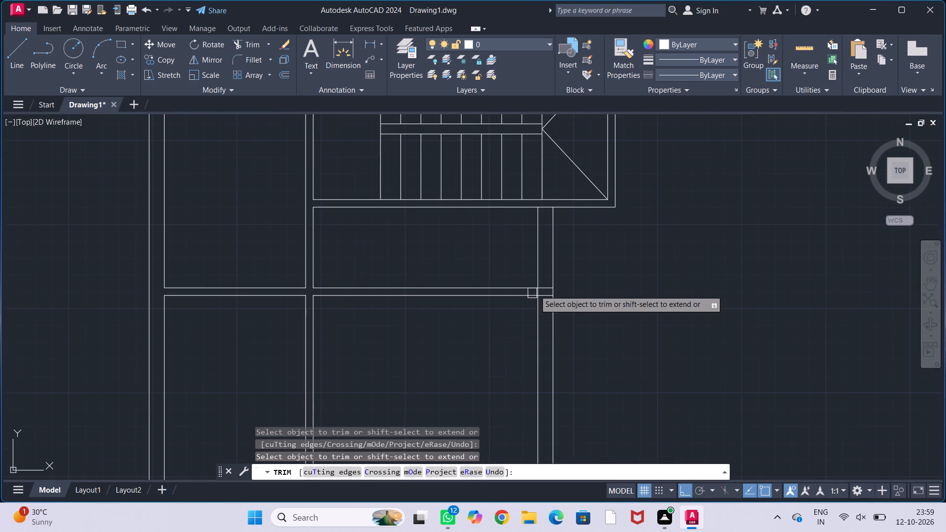
pyautogui.scroll(2, 541, 284)
pyautogui.moveTo(549, 268); pyautogui.dragTo(543, 340)
pyautogui.click(528, 304)
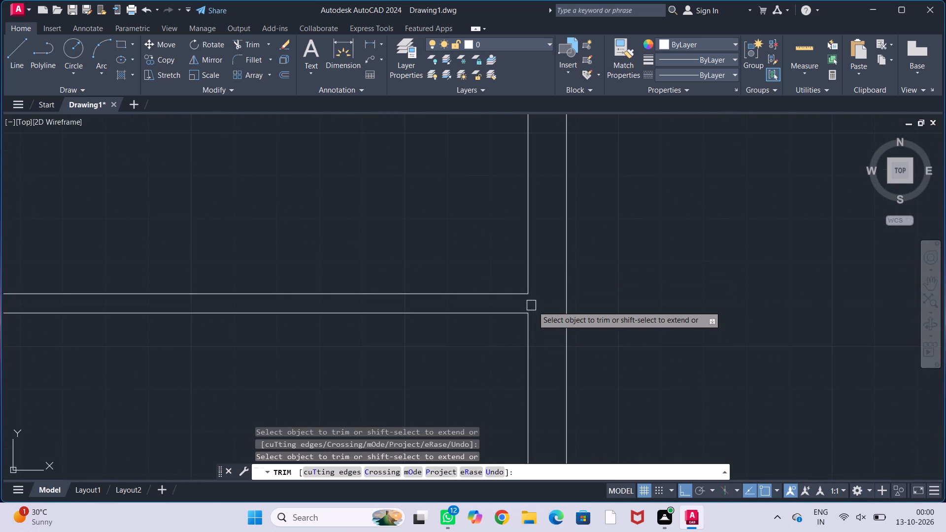
pyautogui.scroll(-3, 533, 306)
pyautogui.moveTo(583, 300); pyautogui.dragTo(617, 352, button='middle')
pyautogui.moveTo(684, 347); pyautogui.dragTo(685, 367, button='middle')
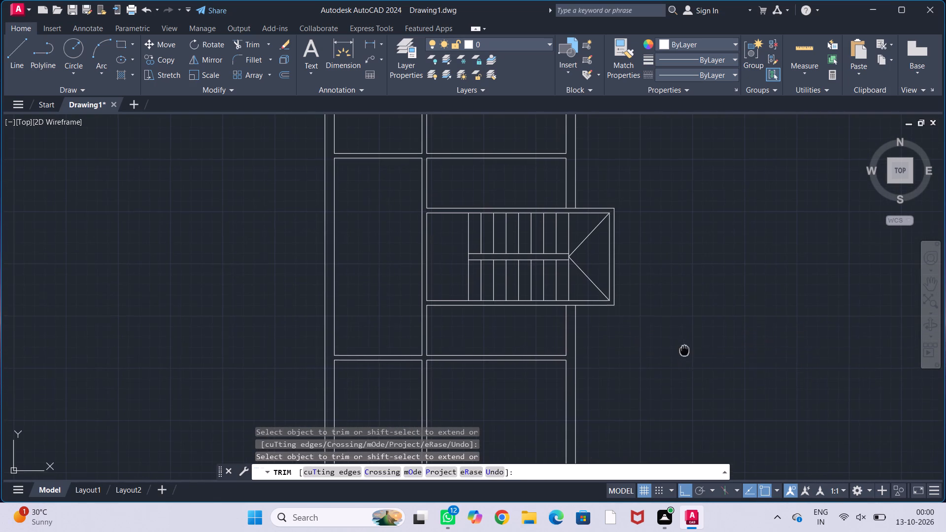
pyautogui.moveTo(685, 367); pyautogui.dragTo(695, 384, button='middle')
pyautogui.scroll(-1, 704, 369)
pyautogui.moveTo(704, 370); pyautogui.dragTo(678, 294, button='middle')
pyautogui.press('Escape')
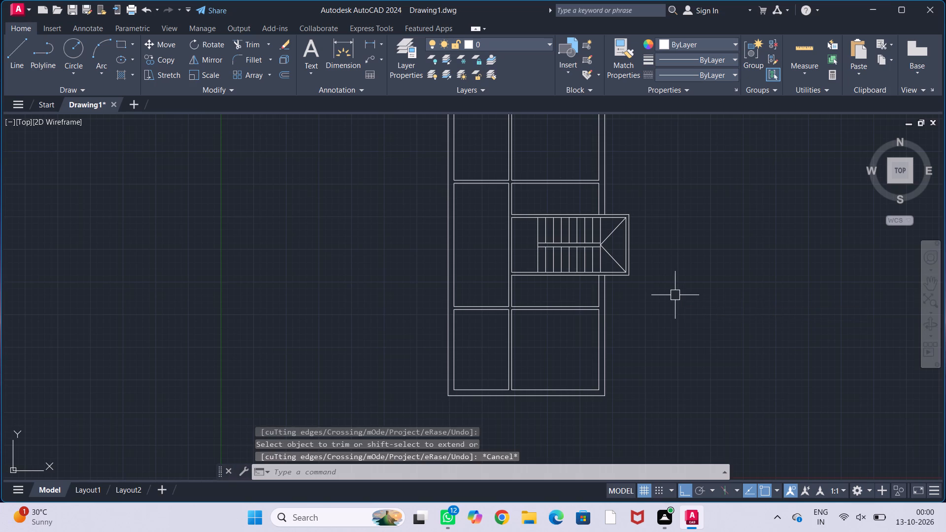
pyautogui.press('Escape')
pyautogui.press('Escape')
pyautogui.press('Escape')
pyautogui.press('Escape')
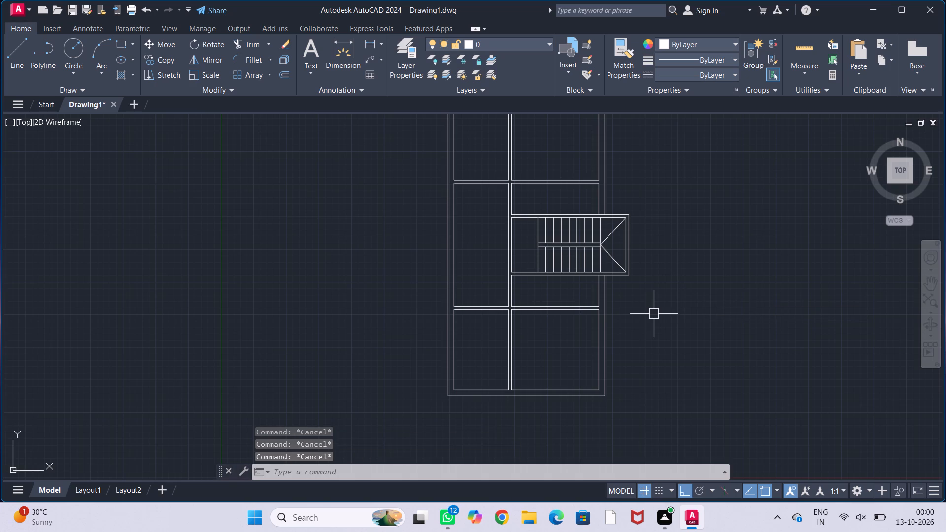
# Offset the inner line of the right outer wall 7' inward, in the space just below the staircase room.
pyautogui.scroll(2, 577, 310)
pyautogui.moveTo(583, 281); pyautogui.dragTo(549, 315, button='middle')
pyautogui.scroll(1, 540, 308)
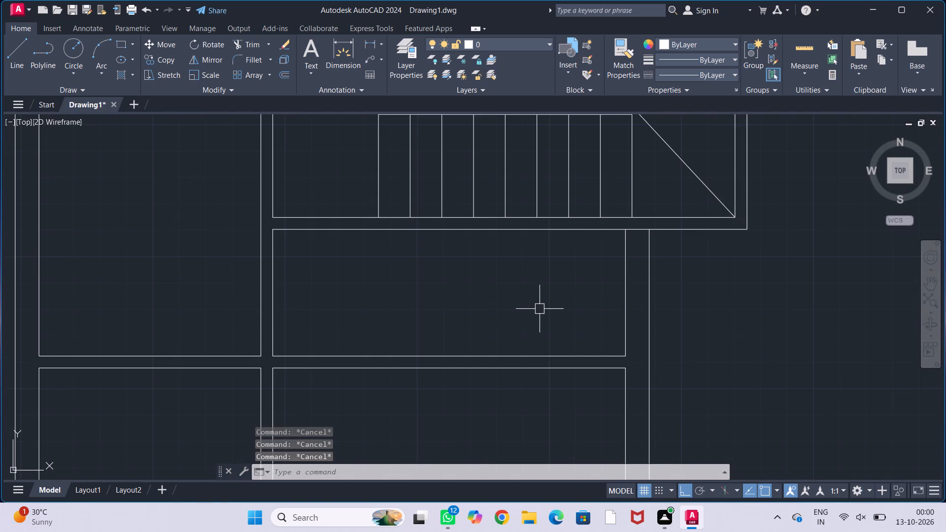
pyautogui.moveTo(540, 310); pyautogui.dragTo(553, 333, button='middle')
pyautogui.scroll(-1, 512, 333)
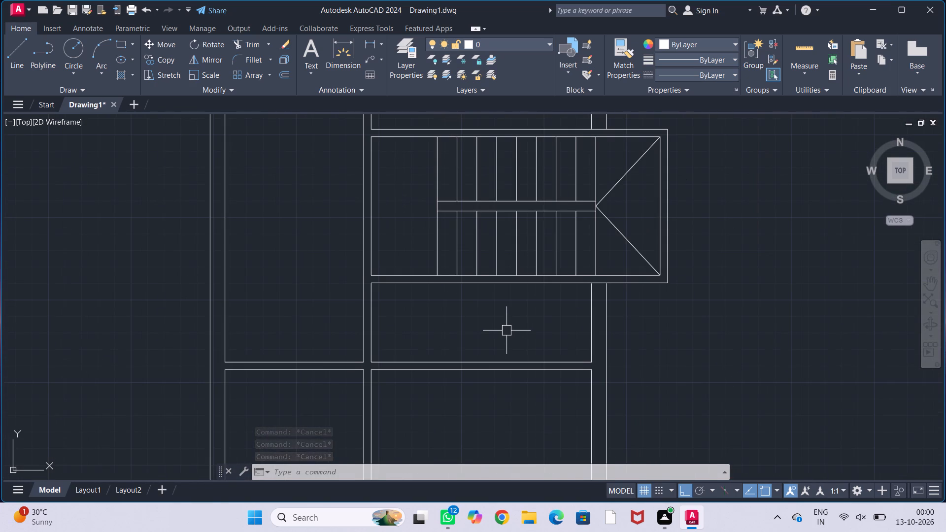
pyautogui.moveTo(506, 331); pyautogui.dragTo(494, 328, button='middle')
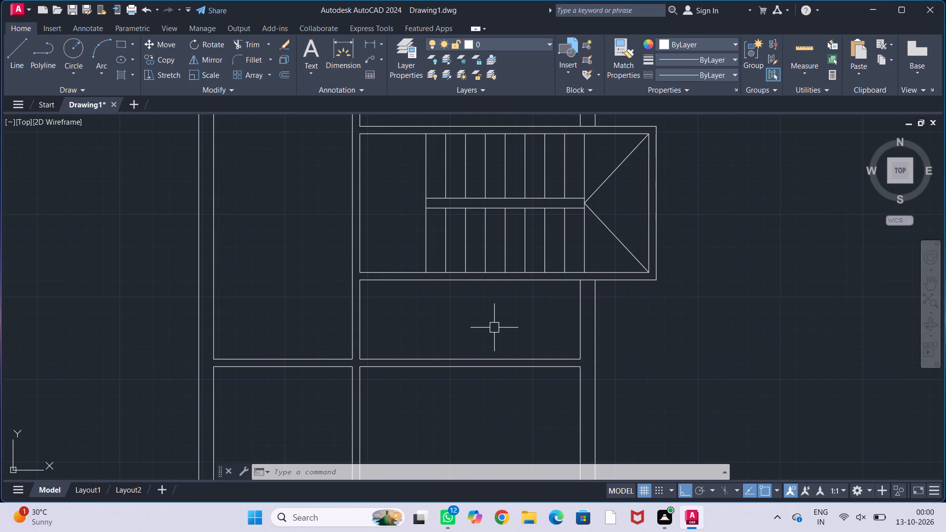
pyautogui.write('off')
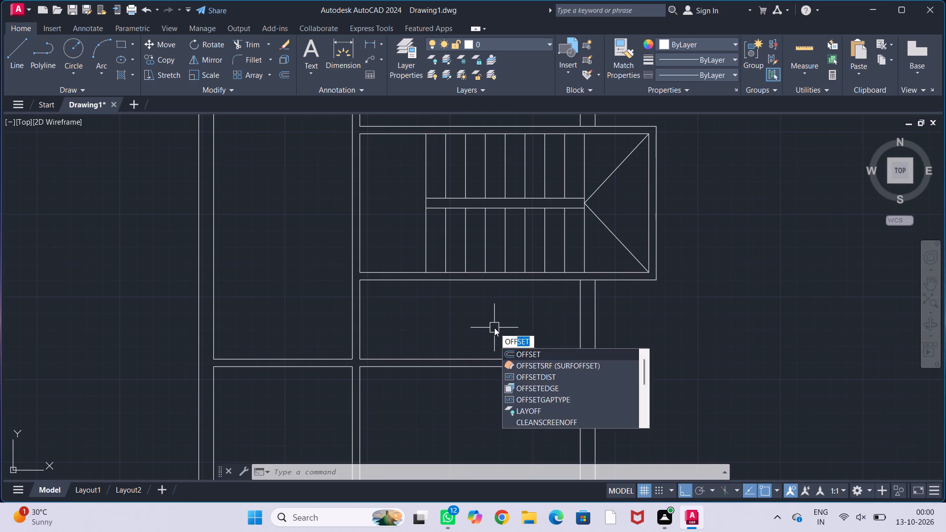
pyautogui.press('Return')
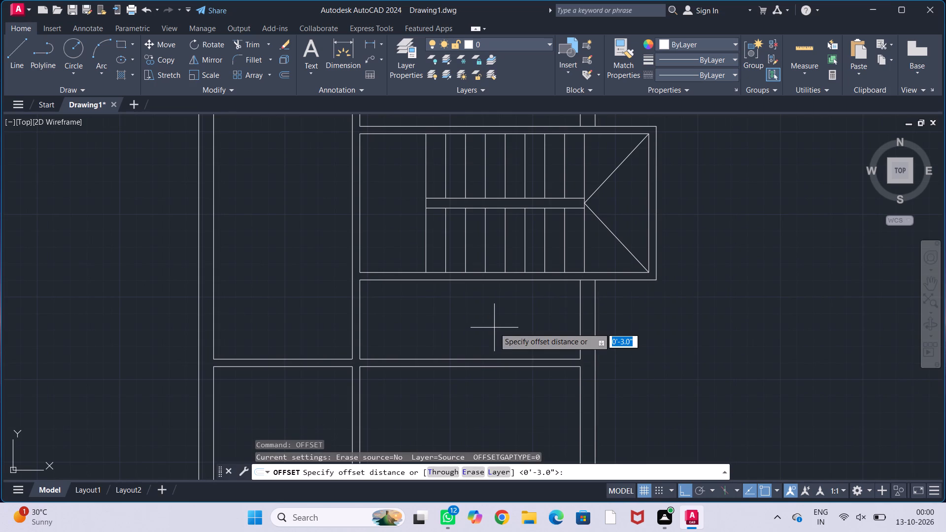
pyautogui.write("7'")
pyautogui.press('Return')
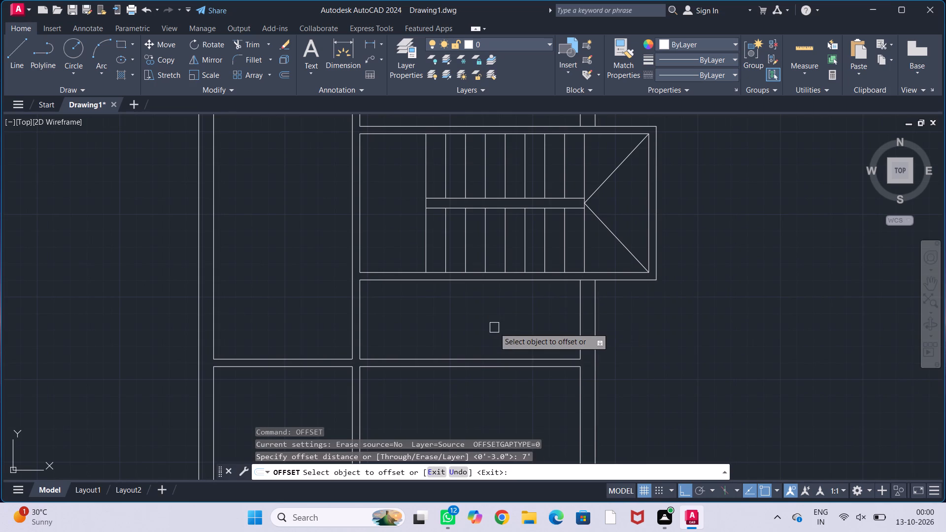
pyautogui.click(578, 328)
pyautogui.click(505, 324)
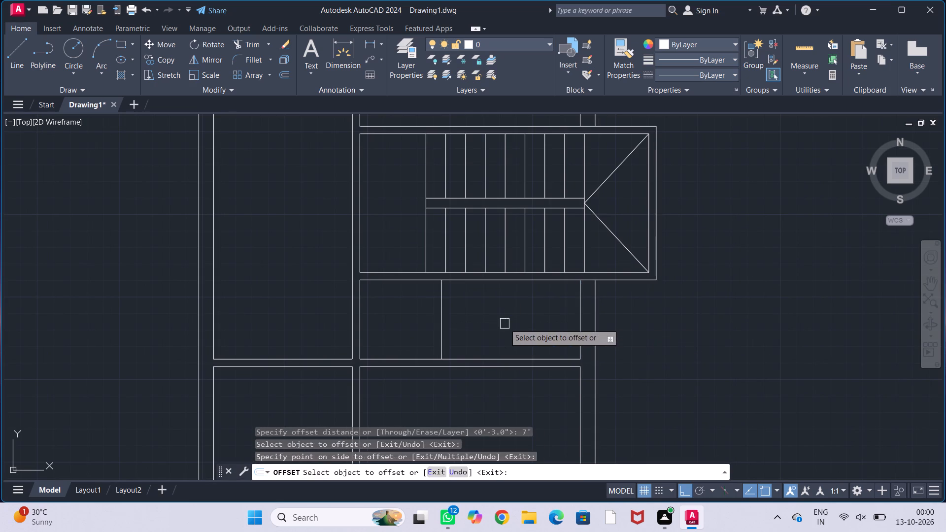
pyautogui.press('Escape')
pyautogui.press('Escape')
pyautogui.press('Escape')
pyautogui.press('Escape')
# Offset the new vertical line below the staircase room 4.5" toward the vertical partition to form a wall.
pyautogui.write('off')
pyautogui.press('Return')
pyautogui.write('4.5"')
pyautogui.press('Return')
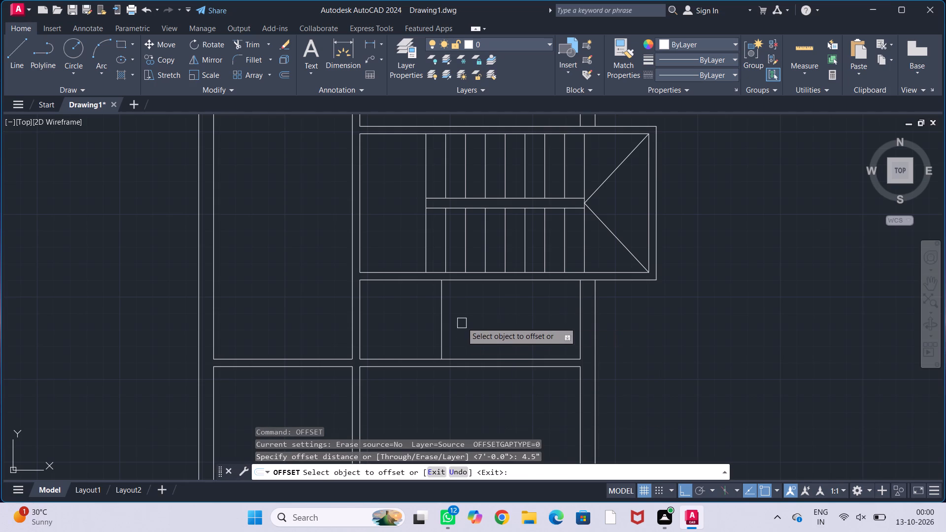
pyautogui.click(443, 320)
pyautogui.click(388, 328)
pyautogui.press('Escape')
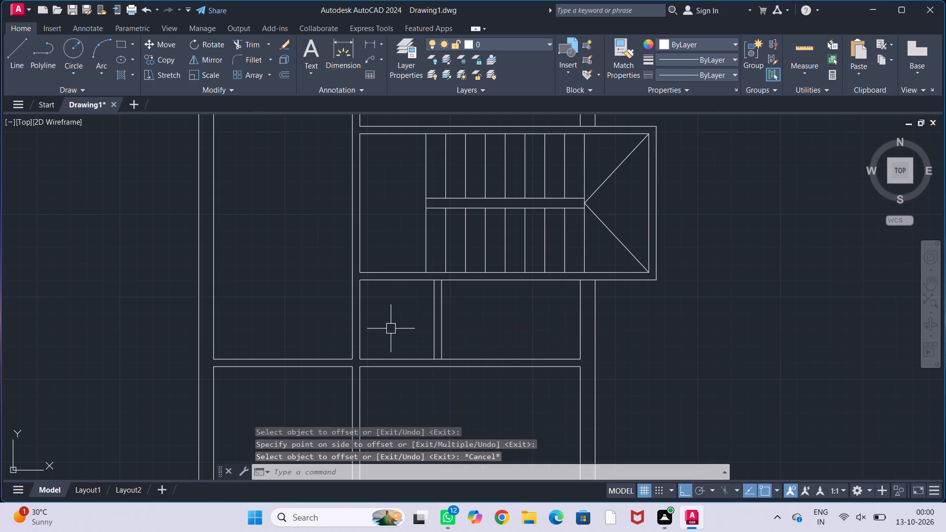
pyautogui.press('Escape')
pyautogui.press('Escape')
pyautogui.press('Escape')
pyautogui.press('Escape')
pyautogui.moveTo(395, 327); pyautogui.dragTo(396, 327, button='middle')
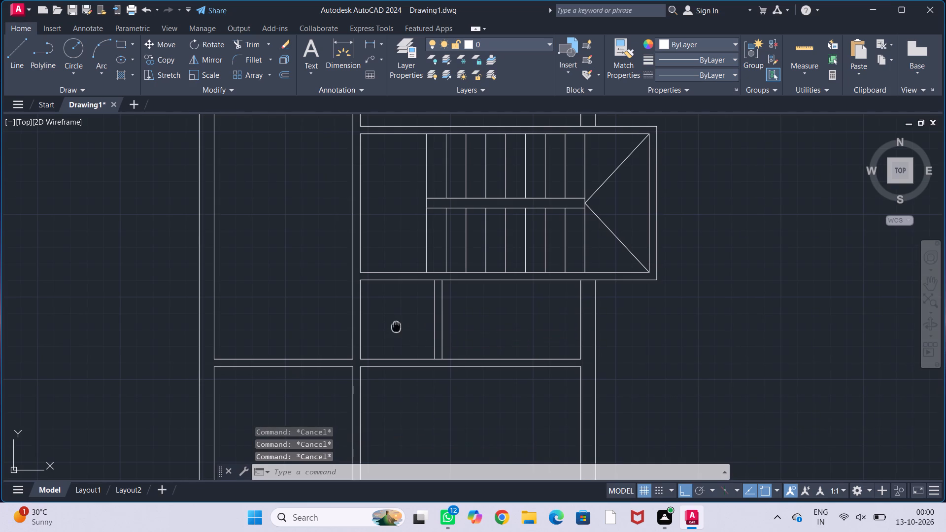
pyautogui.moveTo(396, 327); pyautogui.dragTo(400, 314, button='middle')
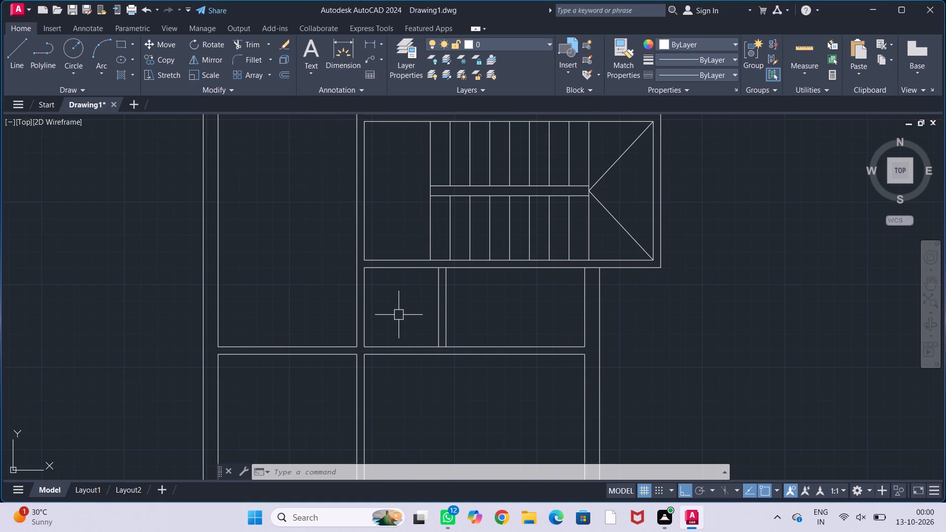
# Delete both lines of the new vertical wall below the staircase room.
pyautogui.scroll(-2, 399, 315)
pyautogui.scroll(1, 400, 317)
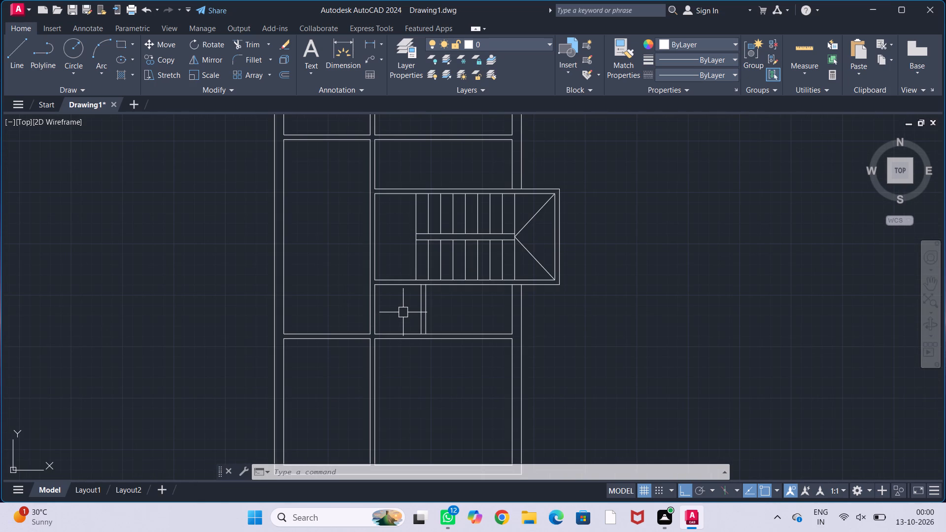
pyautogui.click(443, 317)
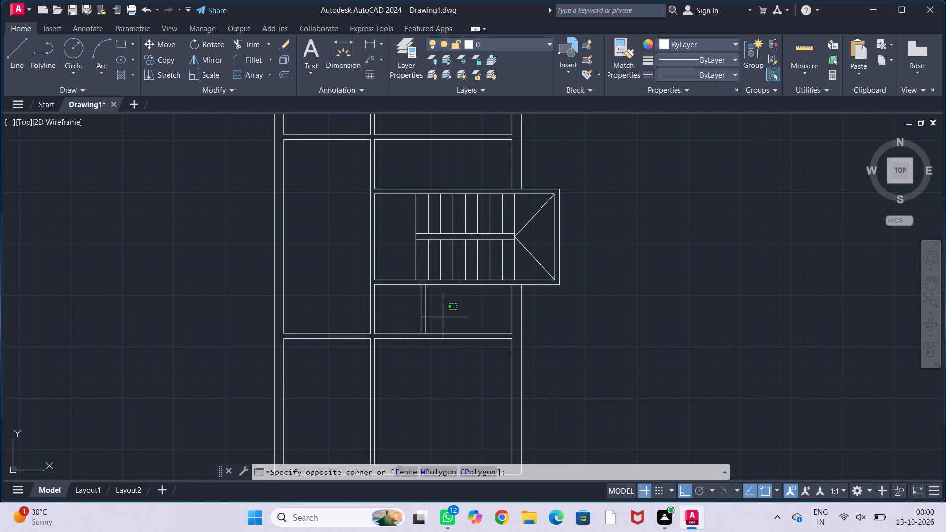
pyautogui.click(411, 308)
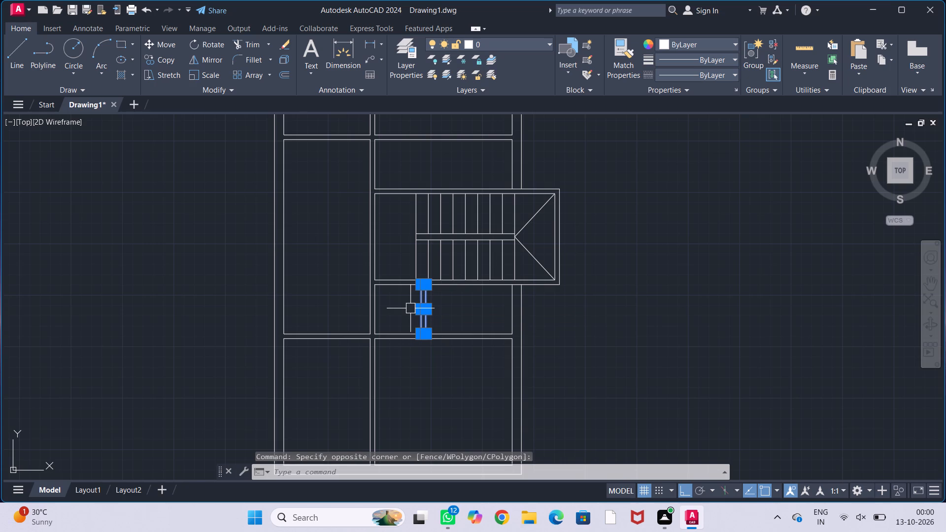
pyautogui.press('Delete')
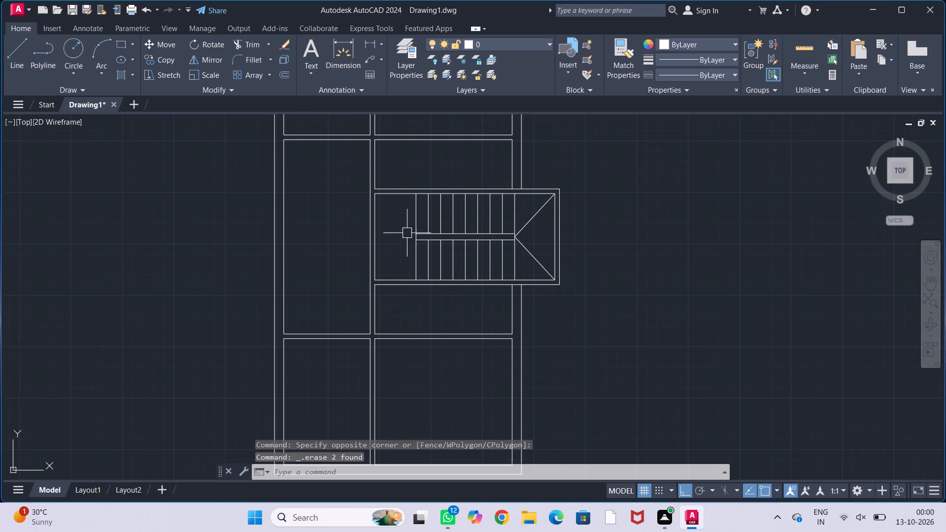
# Trim away the vertical partition lines above, beside and below the staircase room, between the two horizontal partitions.
pyautogui.moveTo(418, 162); pyautogui.dragTo(419, 167, button='middle')
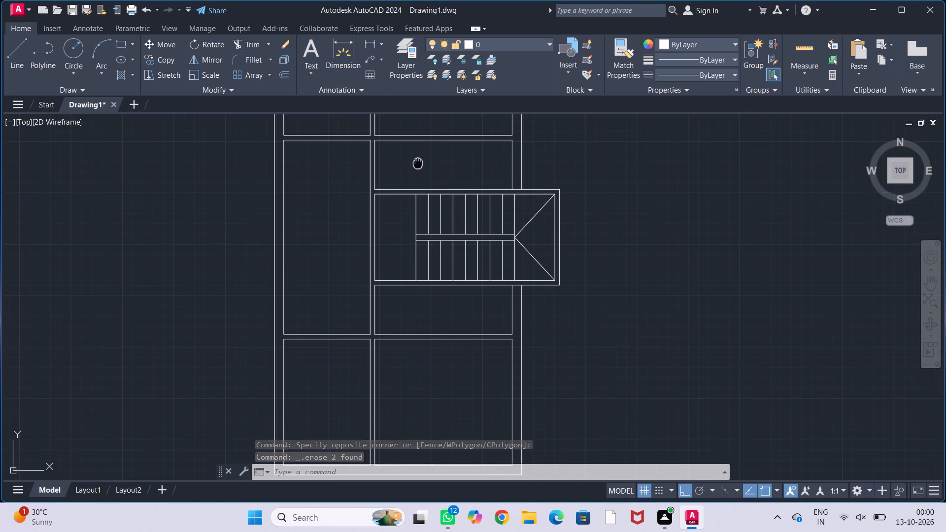
pyautogui.moveTo(419, 167); pyautogui.dragTo(437, 204, button='middle')
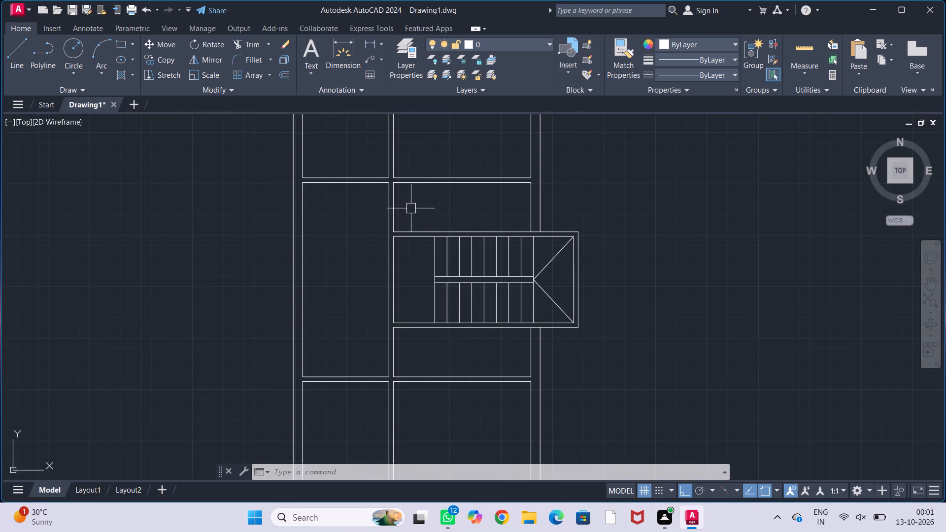
pyautogui.write('tr')
pyautogui.press('Return')
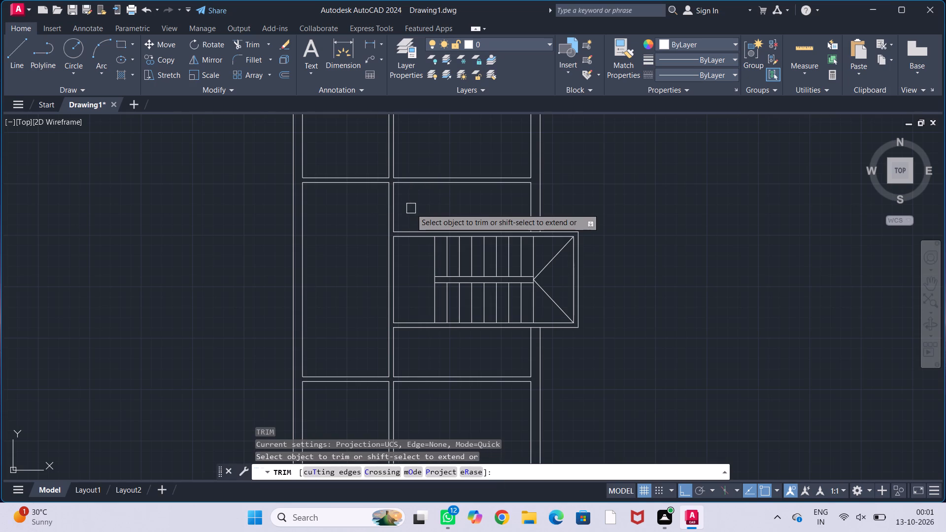
pyautogui.moveTo(411, 208); pyautogui.dragTo(372, 210)
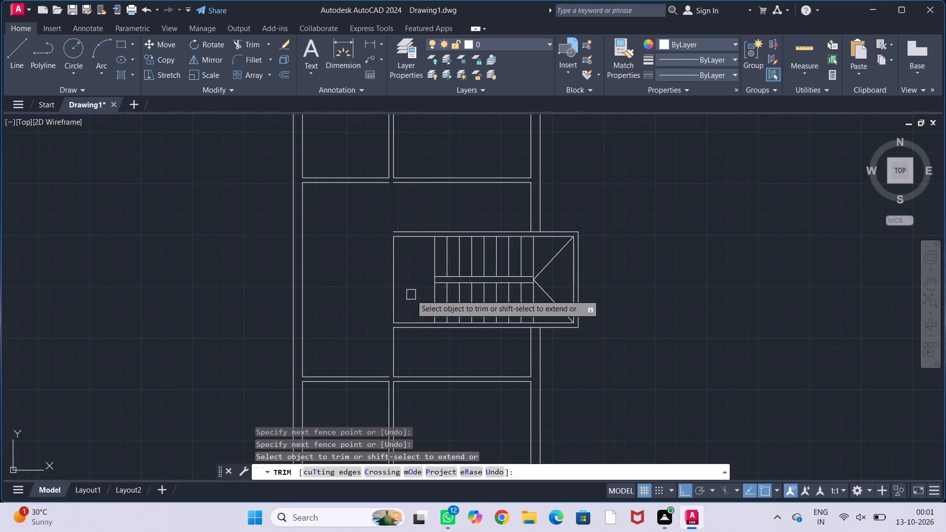
pyautogui.moveTo(410, 295); pyautogui.dragTo(361, 292)
pyautogui.moveTo(412, 353); pyautogui.dragTo(368, 352)
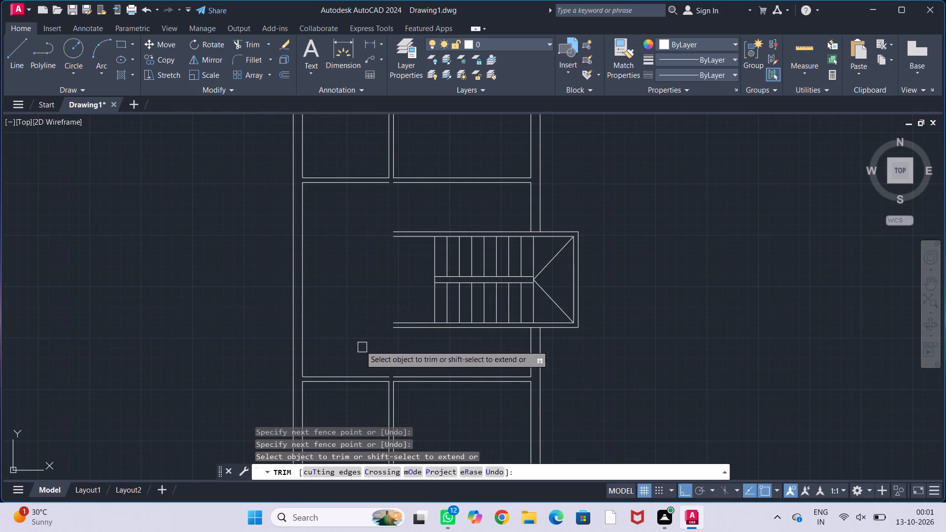
pyautogui.press('Escape')
pyautogui.press('Escape')
pyautogui.press('Escape')
pyautogui.press('Escape')
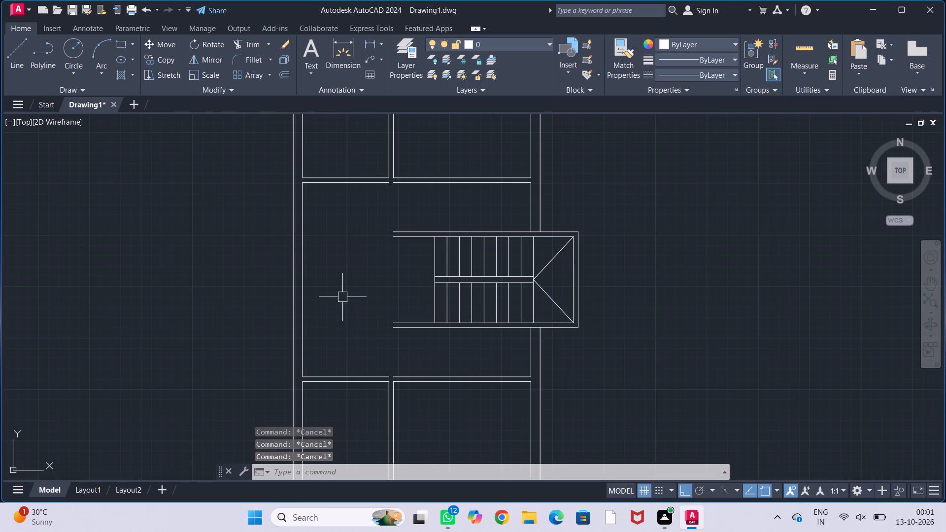
# Erase the left segment of the upper horizontal partition's lower line and stretch the right segment to the left outer wall's inner face.
pyautogui.moveTo(347, 237); pyautogui.dragTo(330, 314, button='middle')
pyautogui.scroll(2, 339, 253)
pyautogui.click(339, 272)
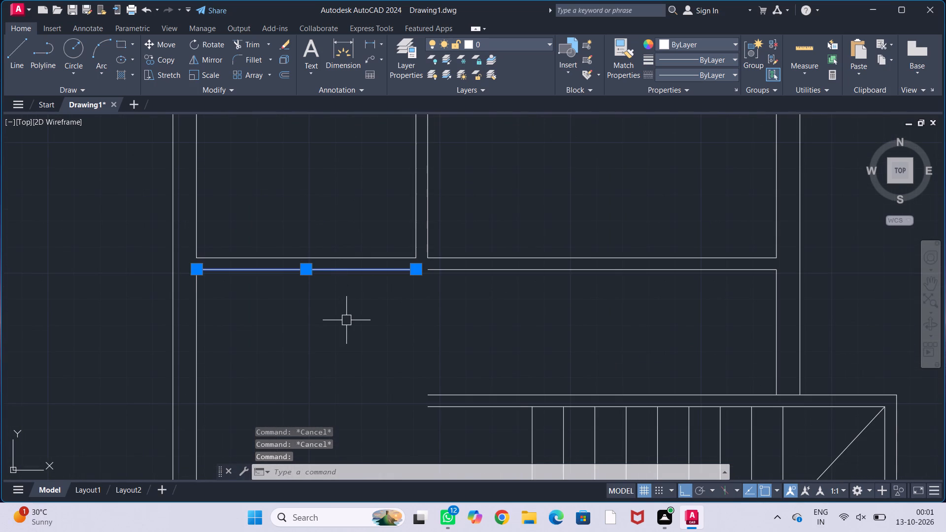
pyautogui.press('Delete')
pyautogui.click(460, 269)
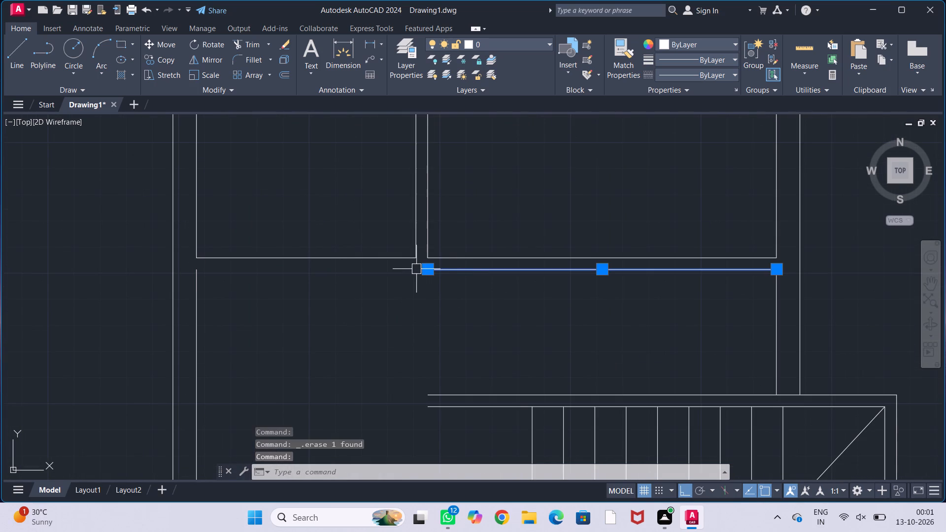
pyautogui.click(425, 270)
pyautogui.click(196, 273)
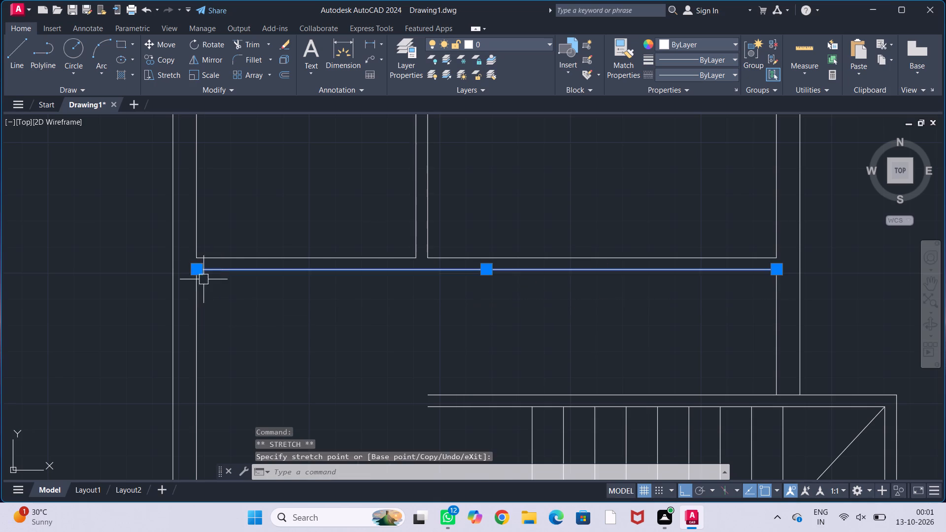
pyautogui.press('Escape')
pyautogui.press('Escape')
pyautogui.press('Escape')
pyautogui.press('Escape')
# Erase the left segment of the lower horizontal partition's upper line and stretch the right segment to the left outer wall's inner face.
pyautogui.scroll(-1, 450, 319)
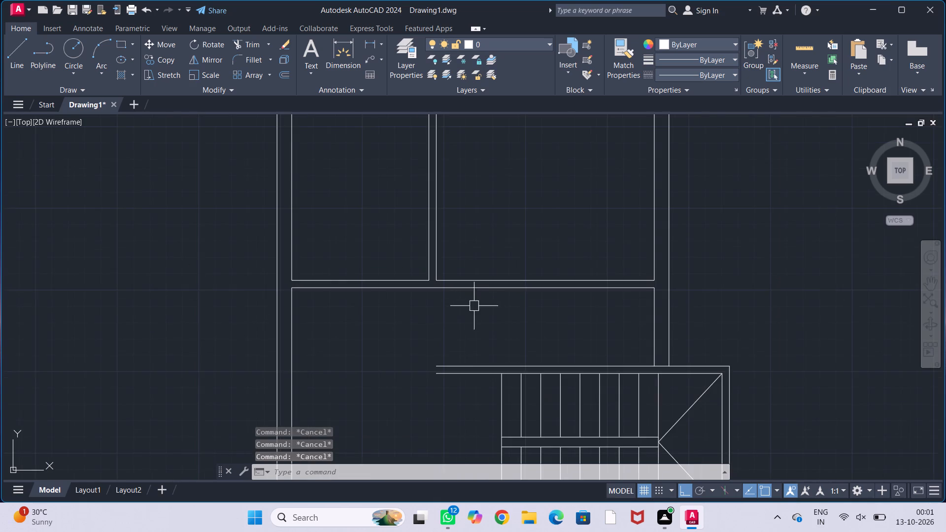
pyautogui.moveTo(466, 328); pyautogui.dragTo(479, 199, button='middle')
pyautogui.moveTo(474, 323); pyautogui.dragTo(455, 244, button='middle')
pyautogui.moveTo(448, 326); pyautogui.dragTo(437, 262, button='middle')
pyautogui.scroll(1, 400, 319)
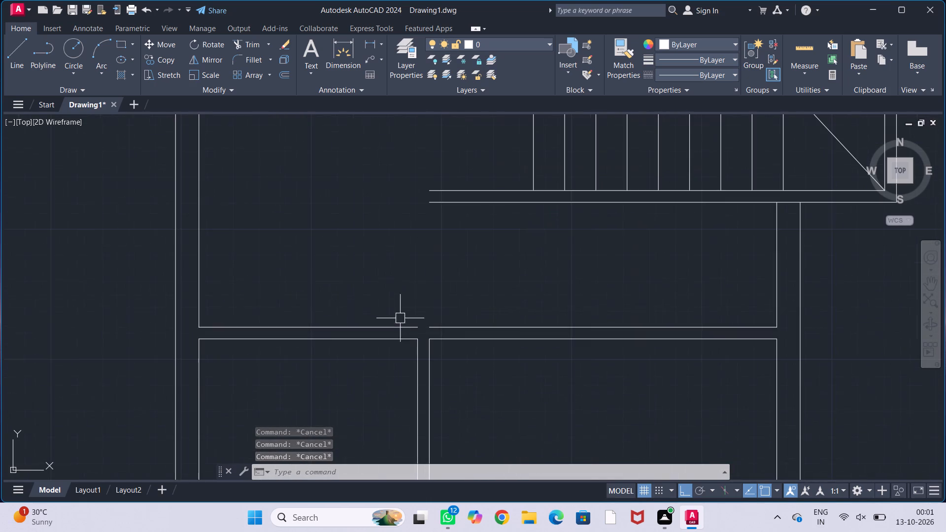
pyautogui.click(363, 329)
pyautogui.press('Delete')
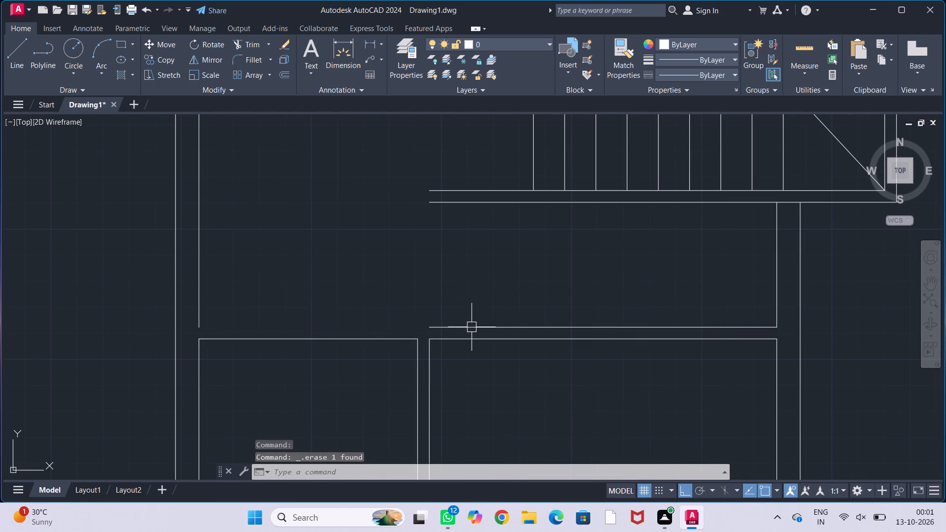
pyautogui.click(472, 327)
pyautogui.click(427, 329)
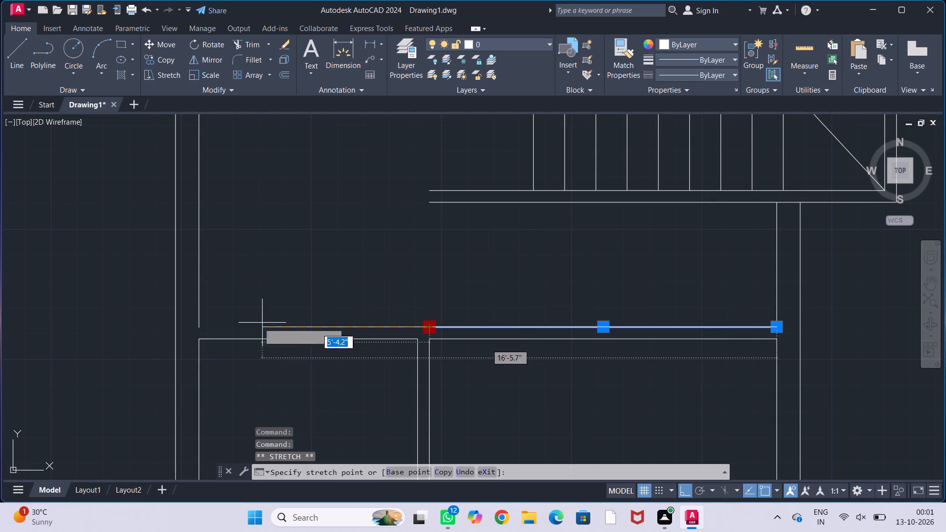
pyautogui.click(195, 327)
pyautogui.press('Escape')
pyautogui.press('Escape')
pyautogui.press('Escape')
pyautogui.press('Escape')
pyautogui.press('Escape')
# Offset the vertical partition's right line 4.5" into the larger room above the upper horizontal partition.
pyautogui.scroll(-2, 324, 266)
pyautogui.moveTo(337, 252); pyautogui.dragTo(348, 367, button='middle')
pyautogui.moveTo(364, 323); pyautogui.dragTo(334, 342, button='middle')
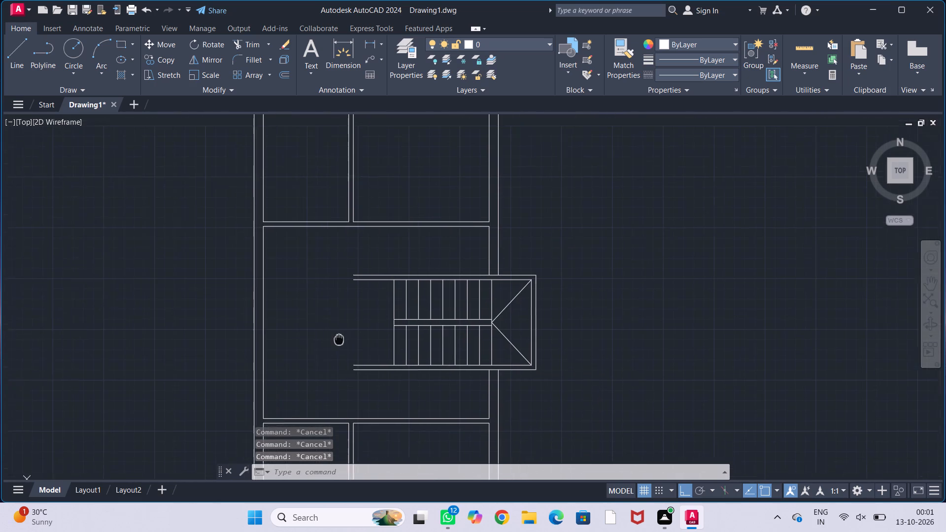
pyautogui.moveTo(334, 342); pyautogui.dragTo(333, 343, button='middle')
pyautogui.moveTo(370, 251); pyautogui.dragTo(379, 291, button='middle')
pyautogui.scroll(1, 379, 292)
pyautogui.moveTo(379, 293); pyautogui.dragTo(368, 314, button='middle')
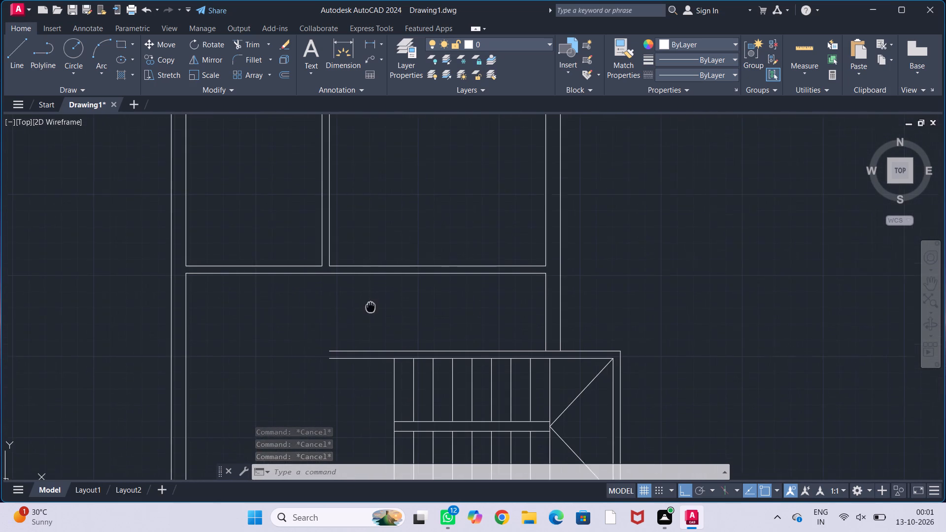
pyautogui.moveTo(368, 314); pyautogui.dragTo(366, 316, button='middle')
pyautogui.scroll(1, 354, 303)
pyautogui.moveTo(354, 304); pyautogui.dragTo(353, 327, button='middle')
pyautogui.write('off')
pyautogui.press('Return')
pyautogui.write('4.5"')
pyautogui.press('Return')
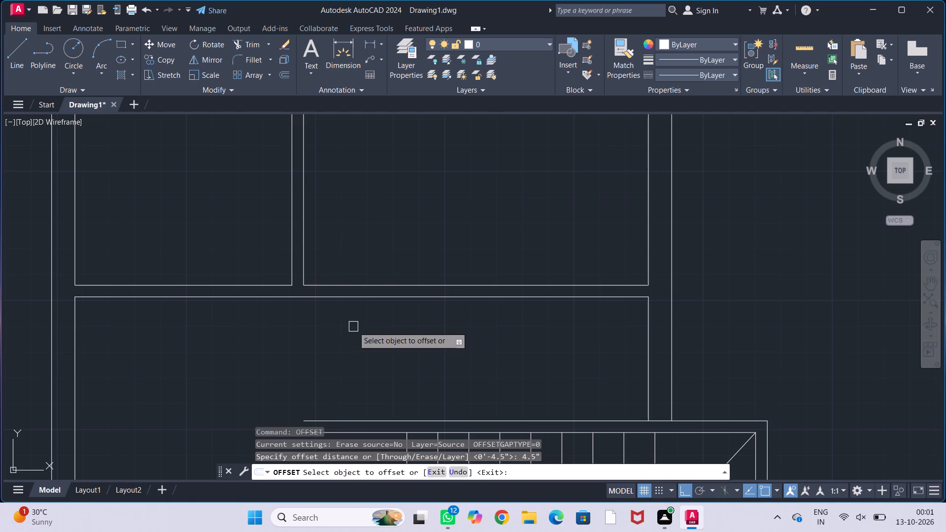
pyautogui.click(307, 274)
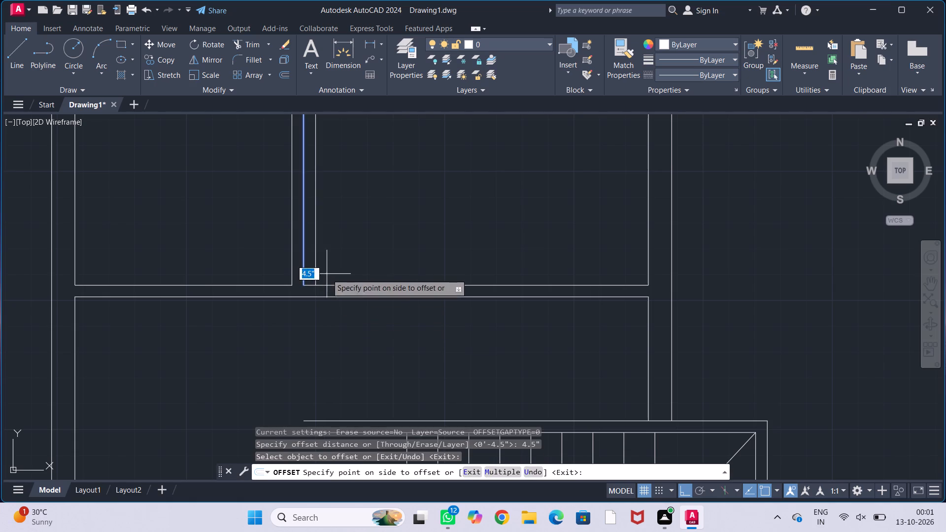
pyautogui.click(331, 275)
pyautogui.press('Escape')
pyautogui.press('Escape')
pyautogui.press('Escape')
pyautogui.press('Escape')
pyautogui.press('Escape')
# Offset the new 4.5" line another 3' into the same room, away from the vertical partition.
pyautogui.write('off')
pyautogui.press('Return')
pyautogui.write("3'")
pyautogui.press('Return')
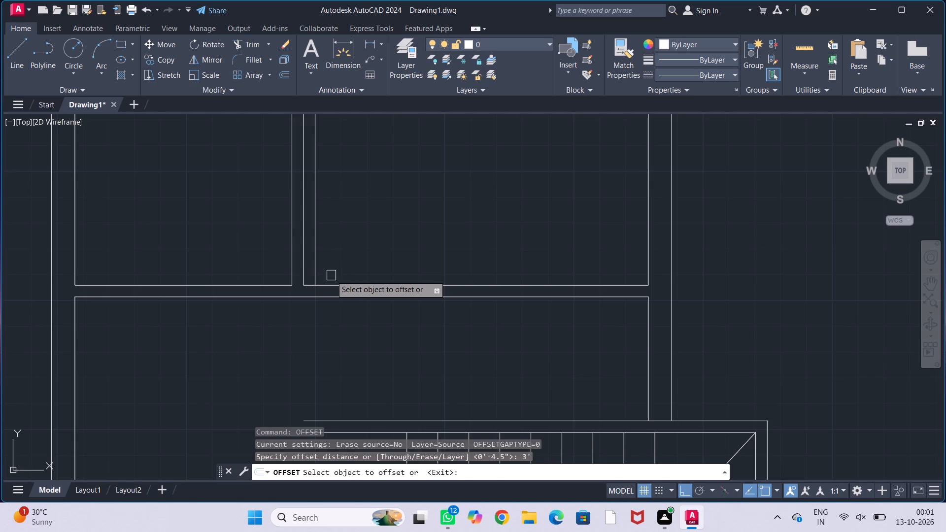
pyautogui.click(317, 268)
pyautogui.click(385, 269)
pyautogui.press('Escape')
pyautogui.press('Escape')
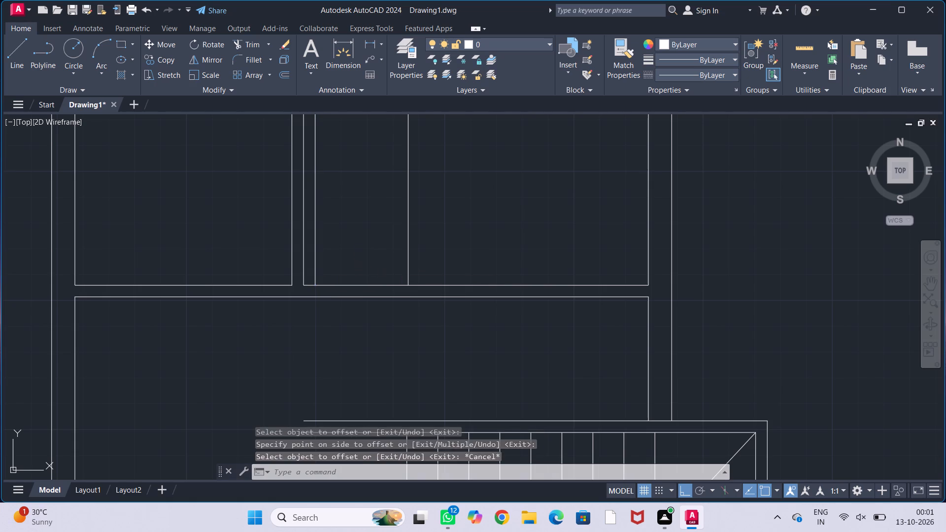
pyautogui.press('Escape')
pyautogui.press('Escape')
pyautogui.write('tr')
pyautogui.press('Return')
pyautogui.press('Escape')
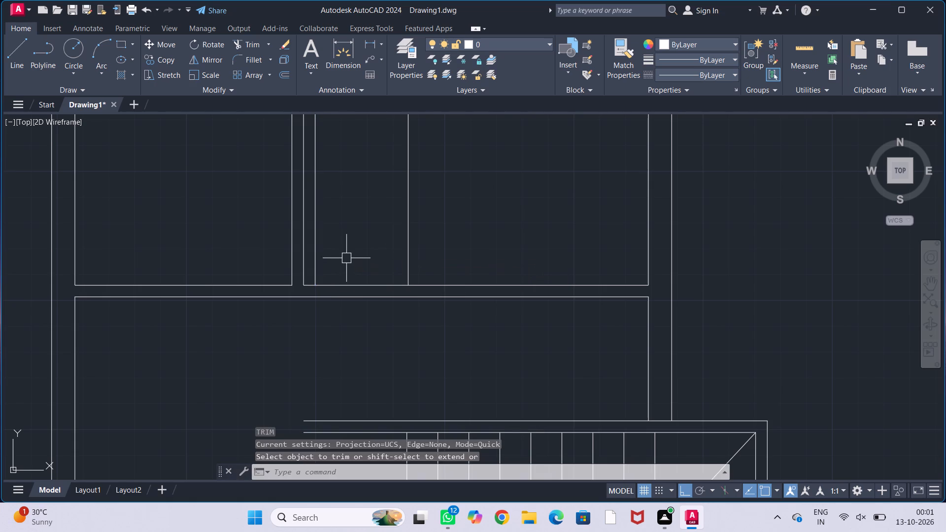
# Extend the two offset guide lines down through the upper horizontal partition to its lower line.
pyautogui.press('Escape')
pyautogui.press('Escape')
pyautogui.press('Escape')
pyautogui.write('ex')
pyautogui.press('Return')
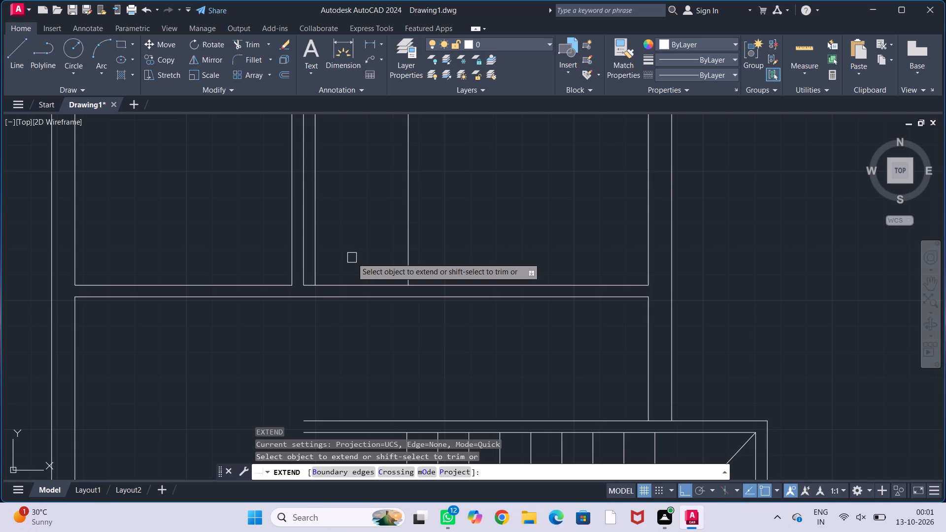
pyautogui.click(316, 266)
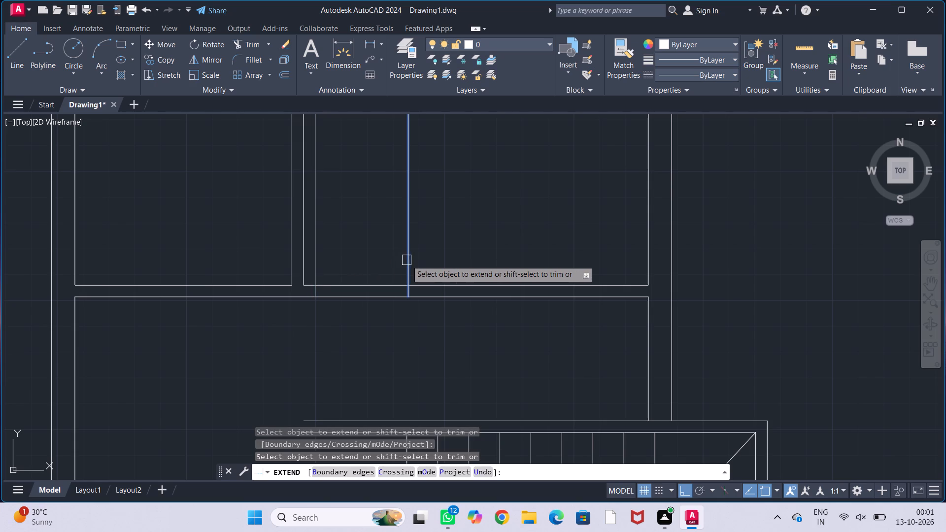
pyautogui.click(406, 260)
pyautogui.press('Escape')
pyautogui.press('Escape')
pyautogui.press('Escape')
pyautogui.press('Escape')
pyautogui.press('Escape')
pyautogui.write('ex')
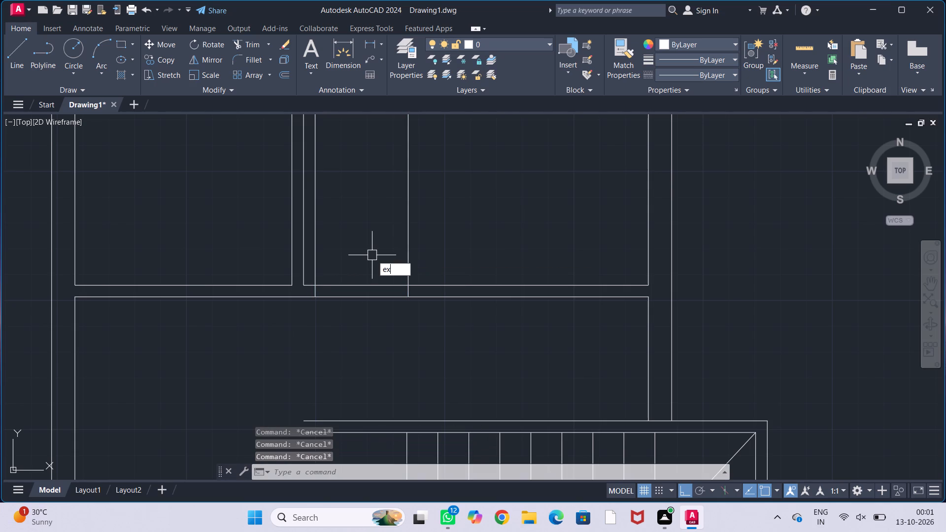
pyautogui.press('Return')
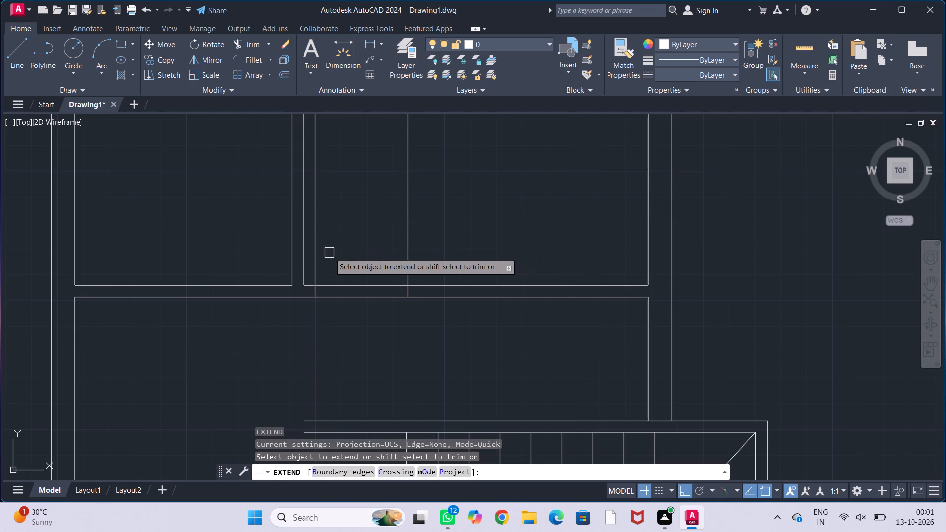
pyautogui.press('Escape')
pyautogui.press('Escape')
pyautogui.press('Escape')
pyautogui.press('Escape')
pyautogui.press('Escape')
# Trim off the guide lines above the upper horizontal partition and the partition lines between them to open a 3' doorway.
pyautogui.write('tr')
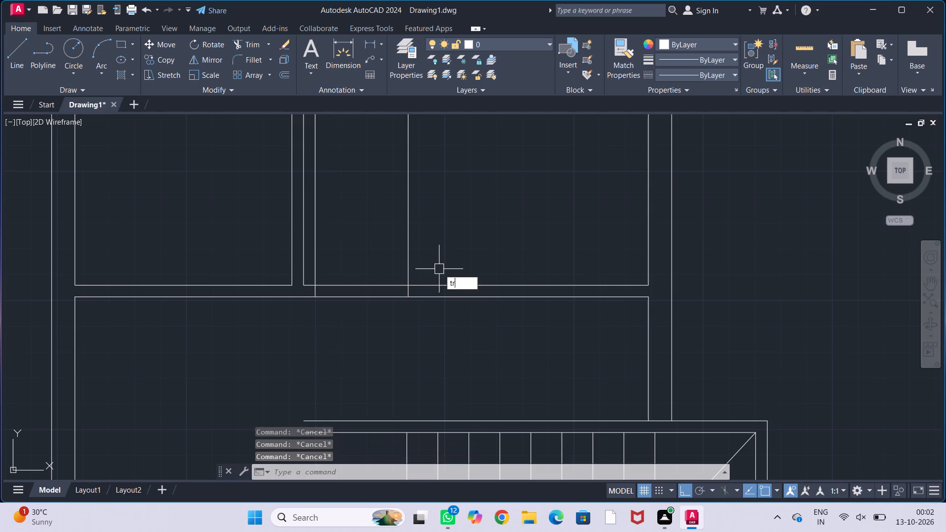
pyautogui.press('Return')
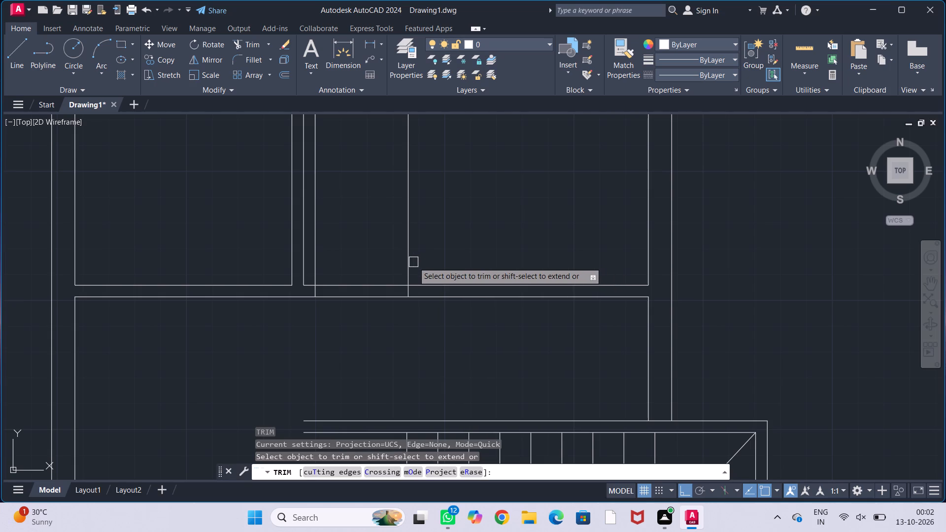
pyautogui.click(410, 263)
pyautogui.click(320, 255)
pyautogui.moveTo(358, 266); pyautogui.dragTo(355, 339)
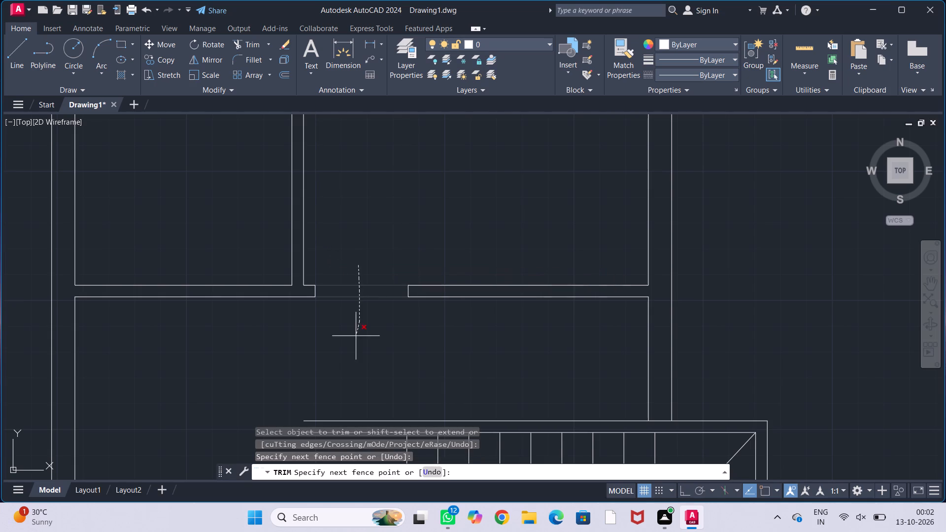
pyautogui.moveTo(355, 339); pyautogui.dragTo(355, 339)
pyautogui.press('Escape')
pyautogui.press('Escape')
pyautogui.press('Escape')
pyautogui.press('Escape')
pyautogui.press('Escape')
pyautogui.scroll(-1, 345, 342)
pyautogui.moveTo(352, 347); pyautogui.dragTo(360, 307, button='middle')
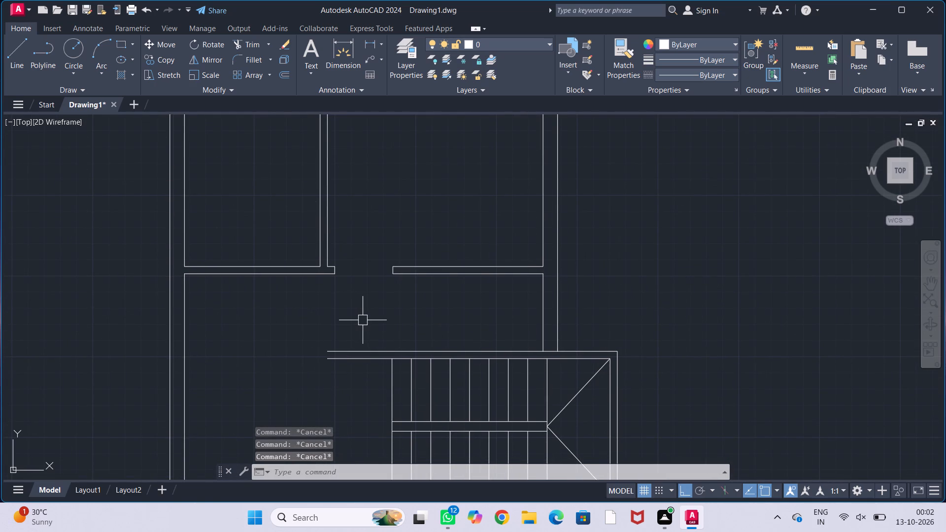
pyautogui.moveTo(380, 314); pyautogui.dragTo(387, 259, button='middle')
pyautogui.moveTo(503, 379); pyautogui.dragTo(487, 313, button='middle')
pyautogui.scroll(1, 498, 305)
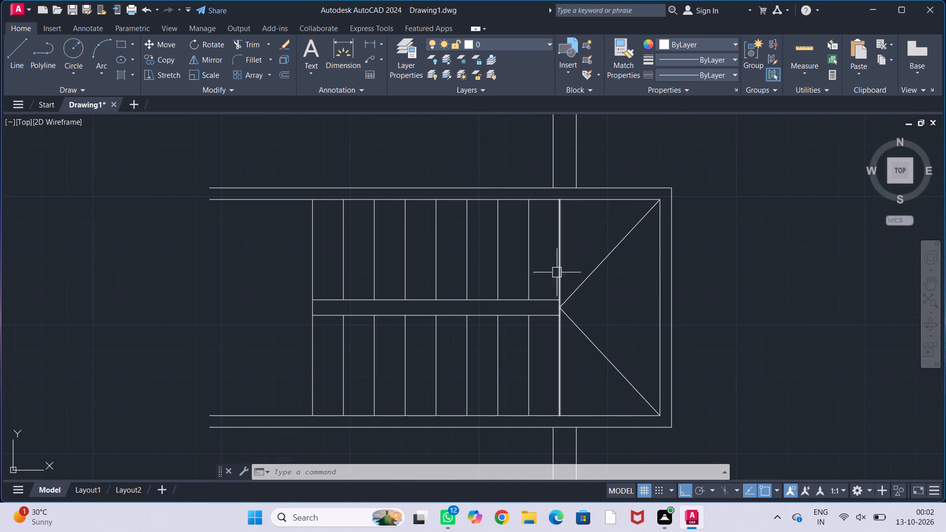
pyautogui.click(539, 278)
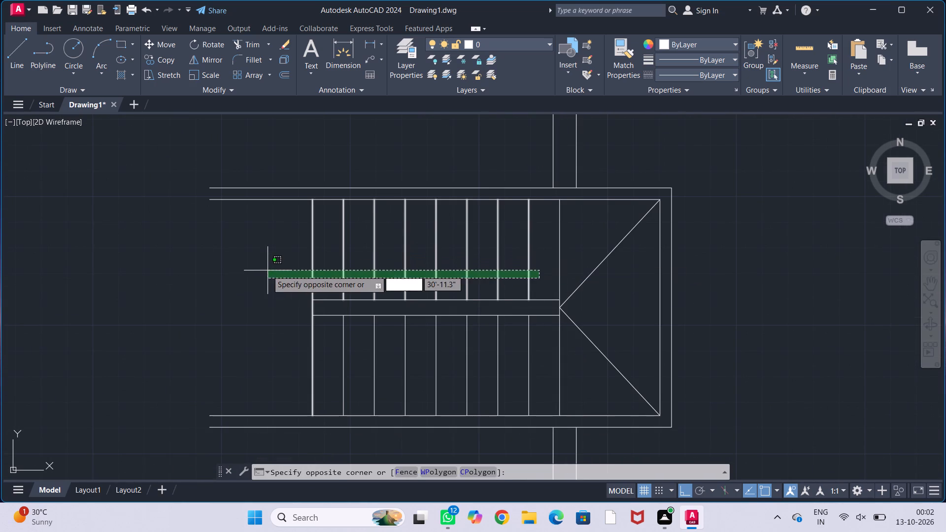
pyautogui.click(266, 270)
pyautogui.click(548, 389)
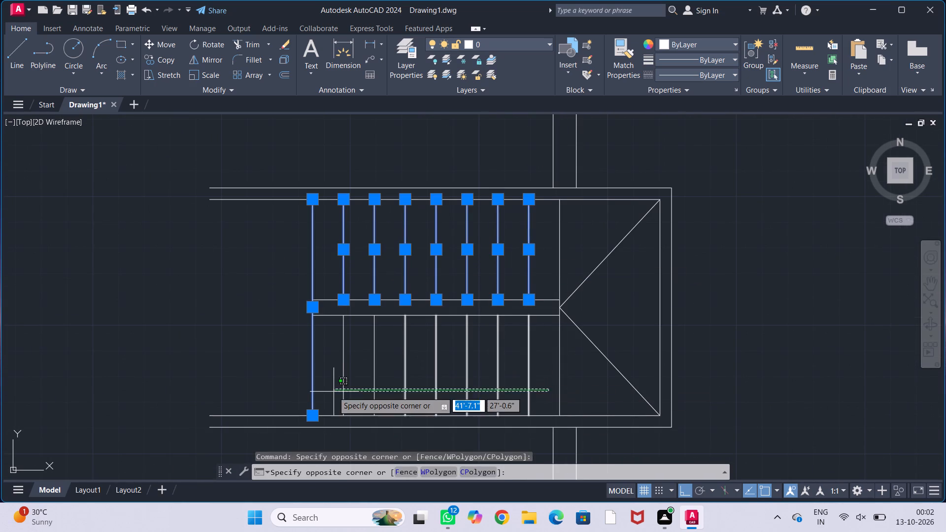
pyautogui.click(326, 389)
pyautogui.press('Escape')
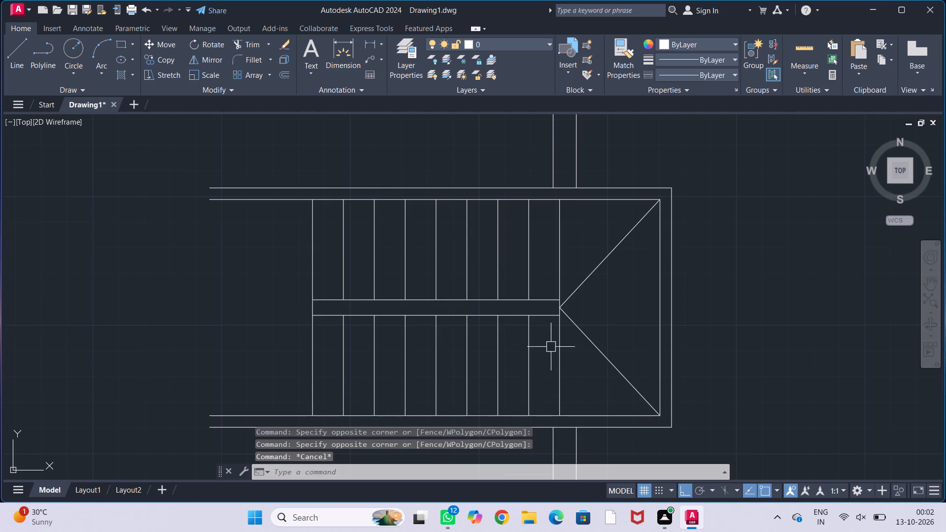
# Erase the tread lines of both stair flights and the full-width starting line, keeping the landing line and the central strip.
pyautogui.click(540, 379)
pyautogui.click(280, 384)
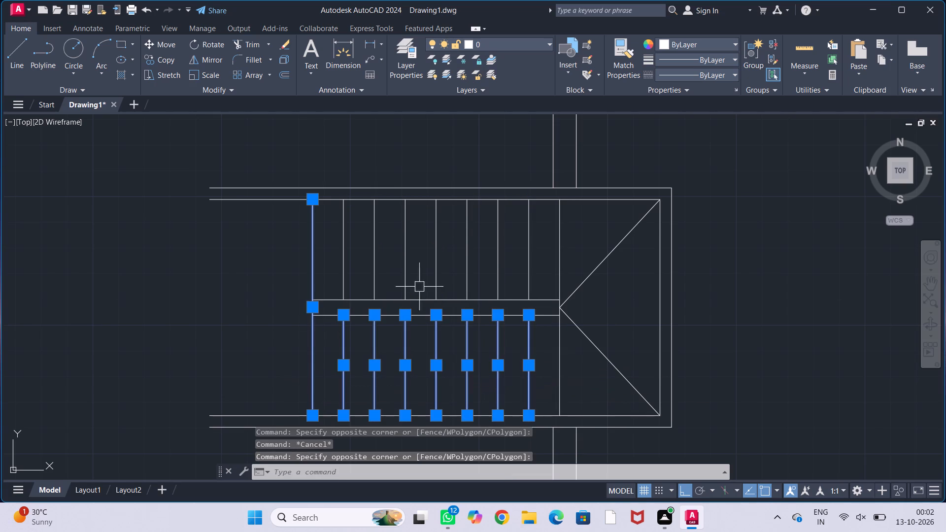
pyautogui.click(537, 268)
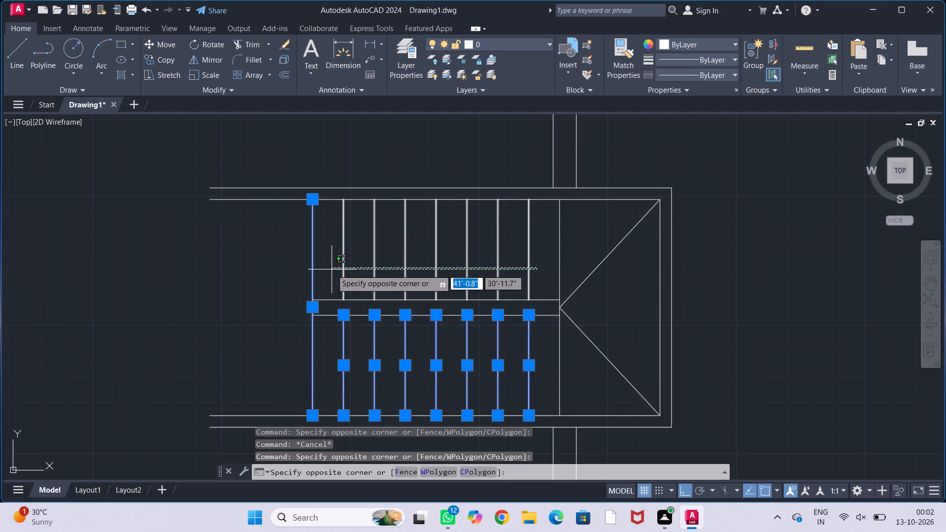
pyautogui.click(332, 269)
pyautogui.press('Delete')
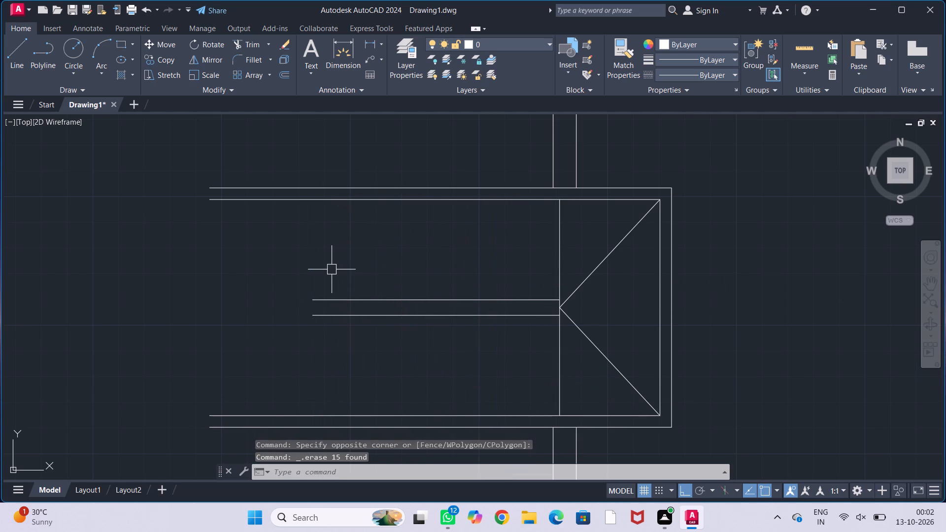
# Offset the landing's edge line 11" away from the landing, repeating from each new line to make eight tread lines.
pyautogui.press('o')
pyautogui.write('ff')
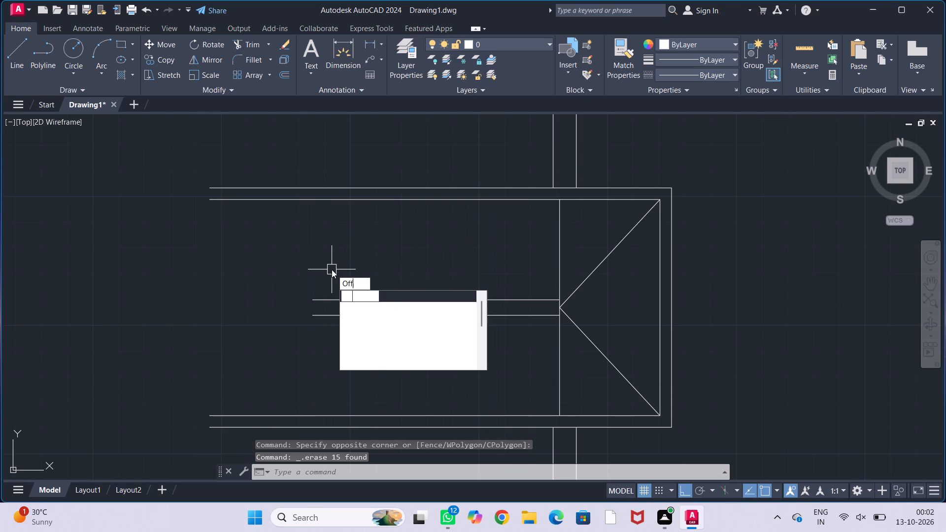
pyautogui.press('Return')
pyautogui.write('11')
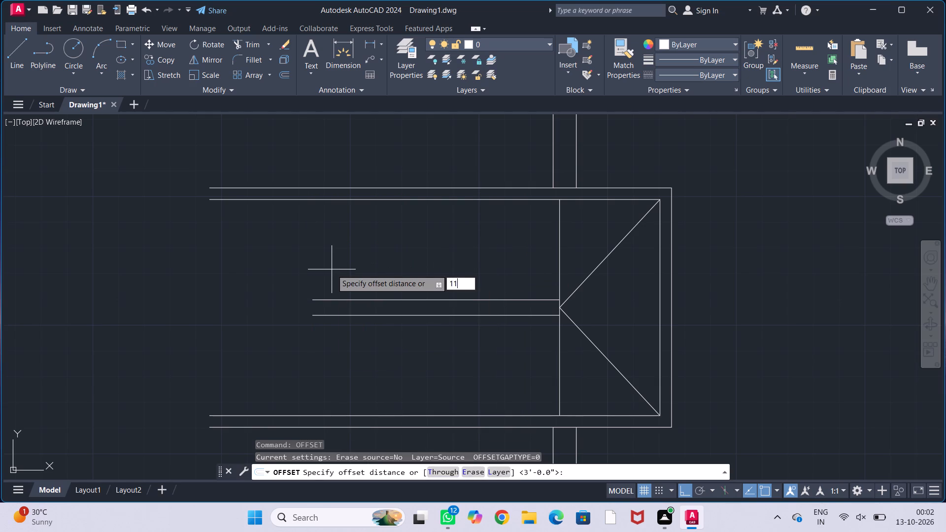
pyautogui.hotkey('shift', '"')
pyautogui.press('Return')
pyautogui.click(556, 267)
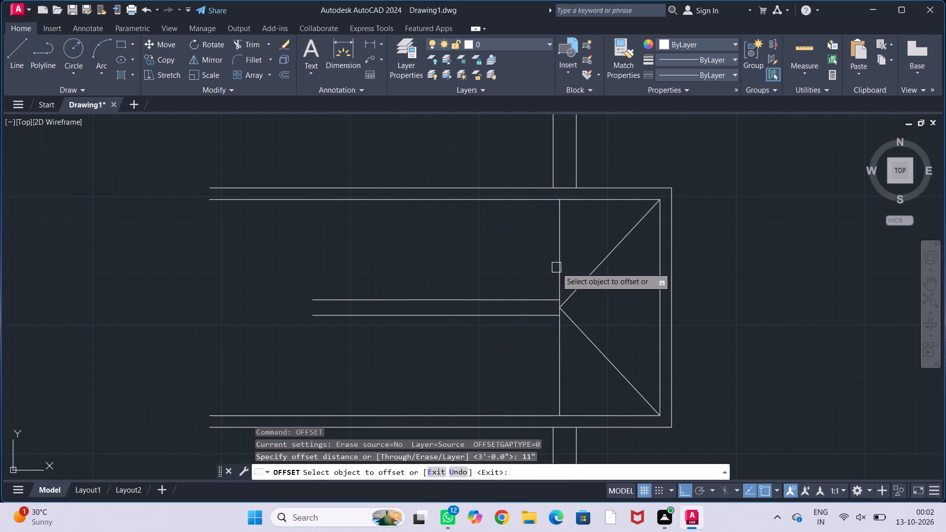
pyautogui.click(522, 270)
pyautogui.click(532, 276)
pyautogui.click(500, 274)
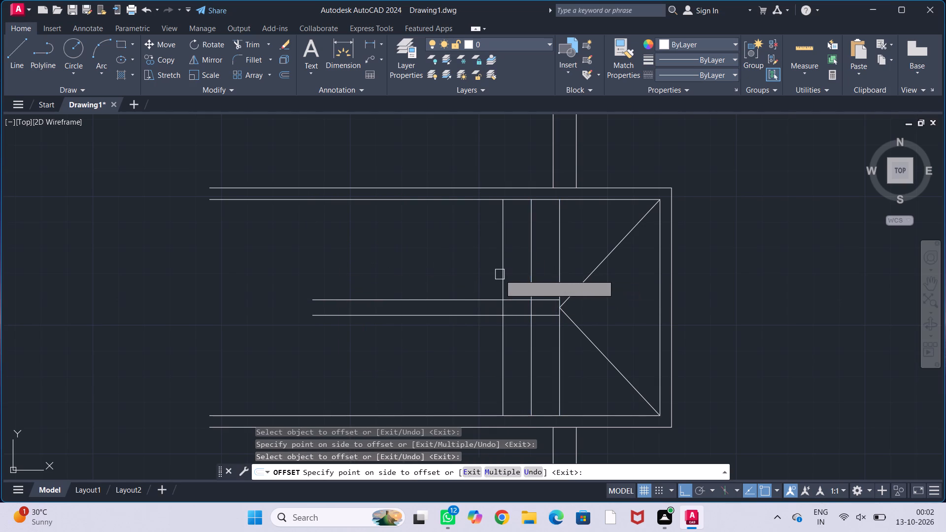
pyautogui.click(504, 277)
pyautogui.click(461, 277)
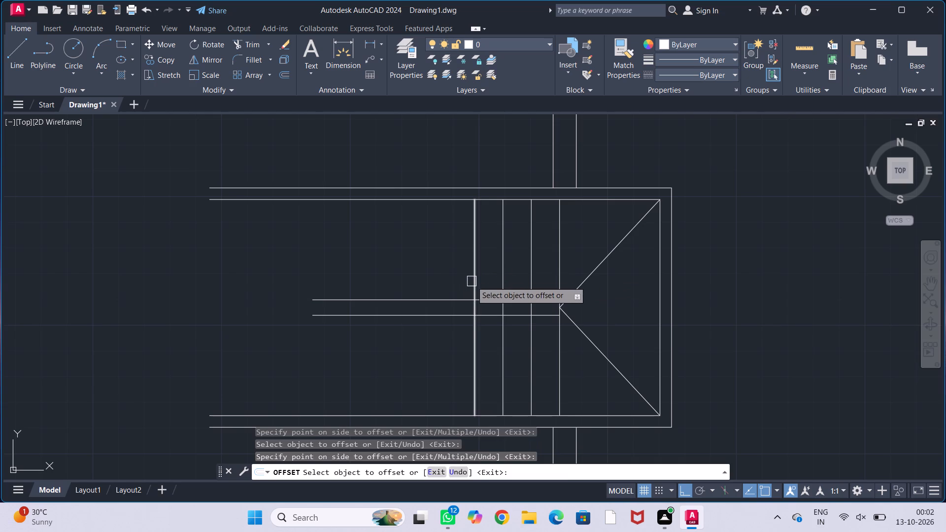
pyautogui.click(472, 281)
pyautogui.click(438, 279)
pyautogui.click(444, 278)
pyautogui.click(419, 278)
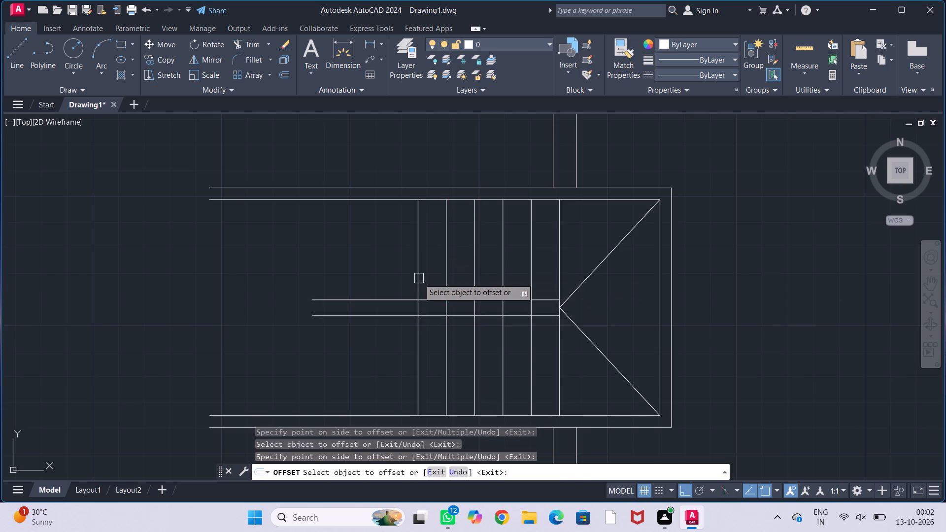
pyautogui.click(419, 278)
pyautogui.click(375, 282)
pyautogui.click(391, 278)
pyautogui.click(357, 275)
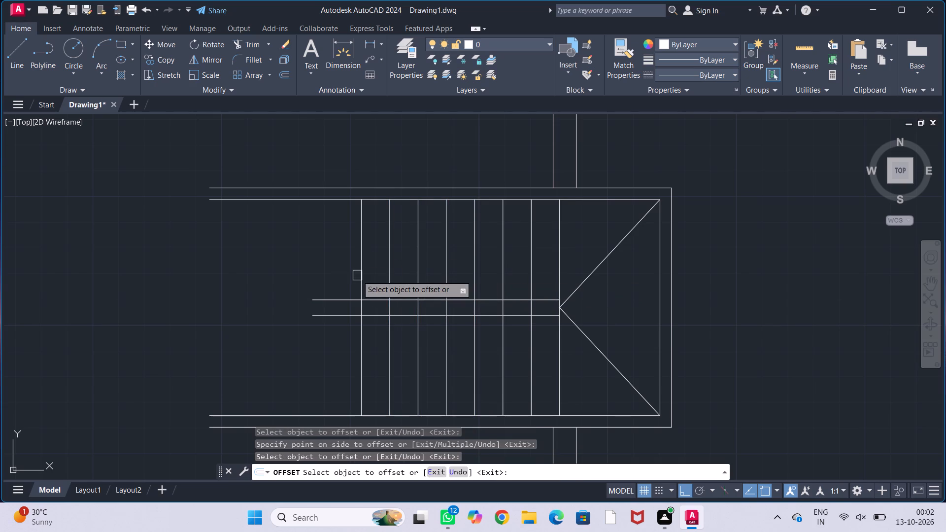
pyautogui.click(360, 278)
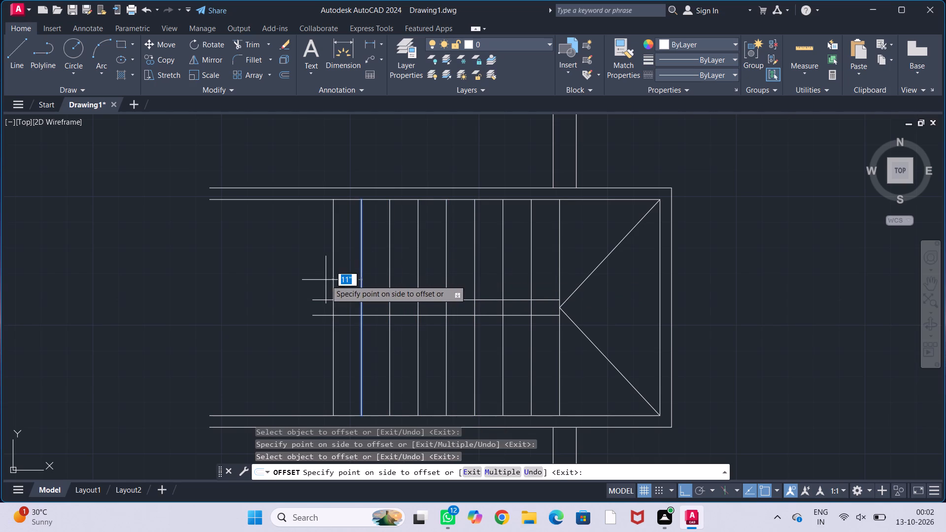
pyautogui.click(326, 280)
pyautogui.press('Escape')
pyautogui.press('Escape')
pyautogui.press('Escape')
pyautogui.press('Escape')
pyautogui.press('Escape')
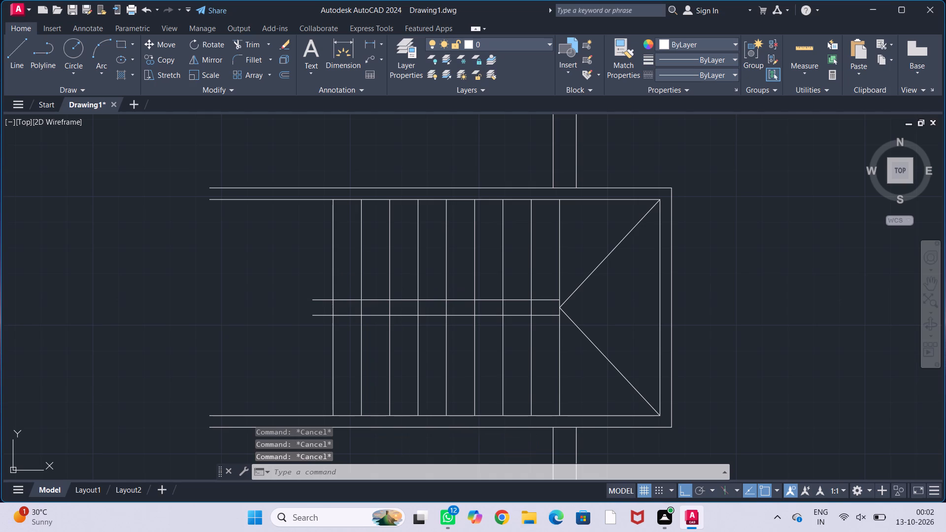
# Trim the ends of the two central strip lines that project beyond the outermost tread line.
pyautogui.write('tr')
pyautogui.press('Return')
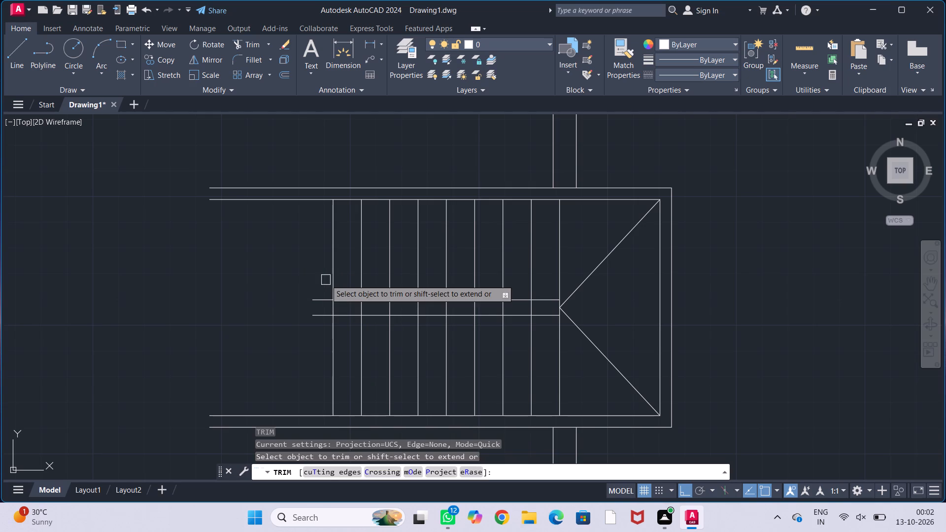
pyautogui.moveTo(317, 284); pyautogui.dragTo(316, 325)
# Trim the intermediate tread lines between the two central strip lines, leaving the strip's outer end closed.
pyautogui.scroll(2, 372, 307)
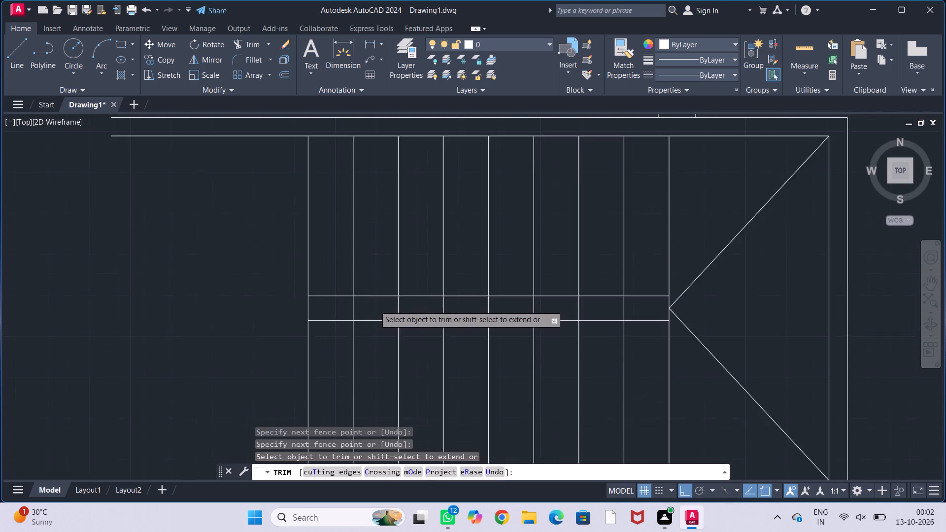
pyautogui.moveTo(313, 307); pyautogui.dragTo(475, 316)
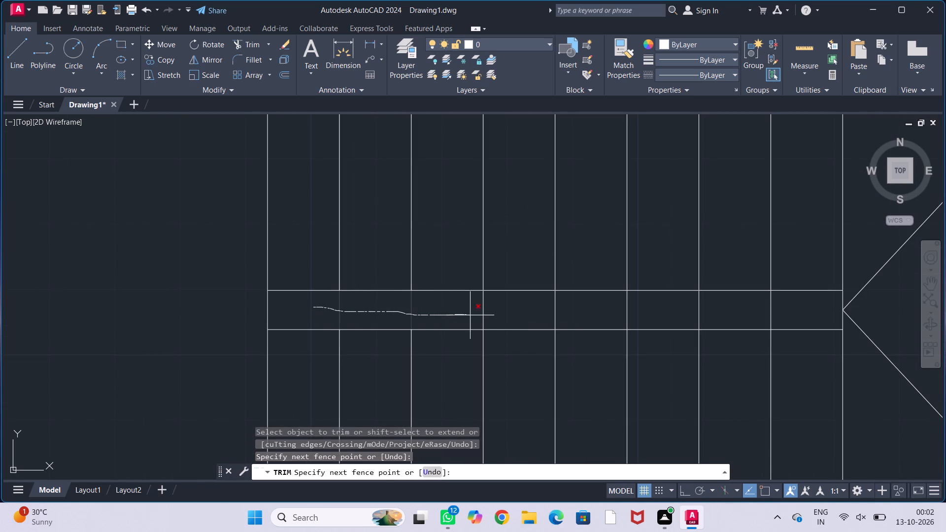
pyautogui.moveTo(475, 316); pyautogui.dragTo(725, 315)
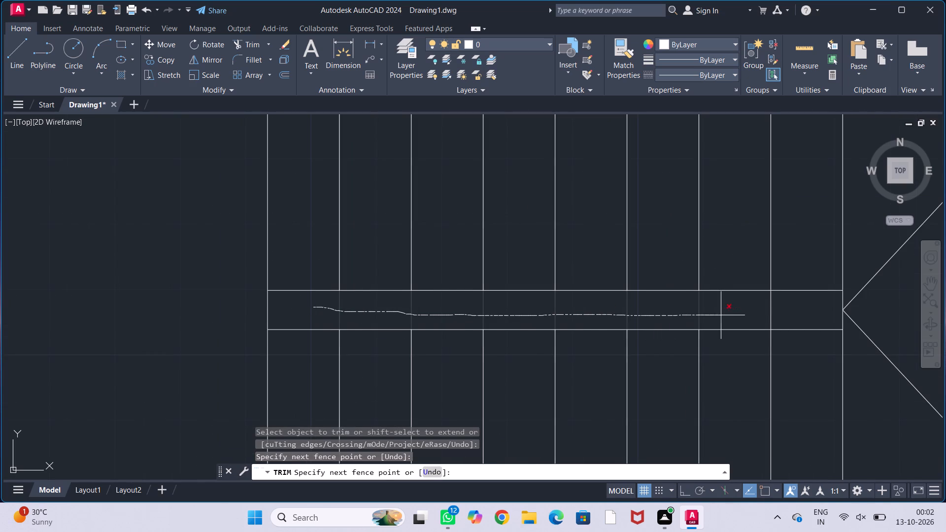
pyautogui.moveTo(725, 315); pyautogui.dragTo(781, 314)
pyautogui.press('Escape')
pyautogui.press('Escape')
pyautogui.press('Escape')
pyautogui.press('Escape')
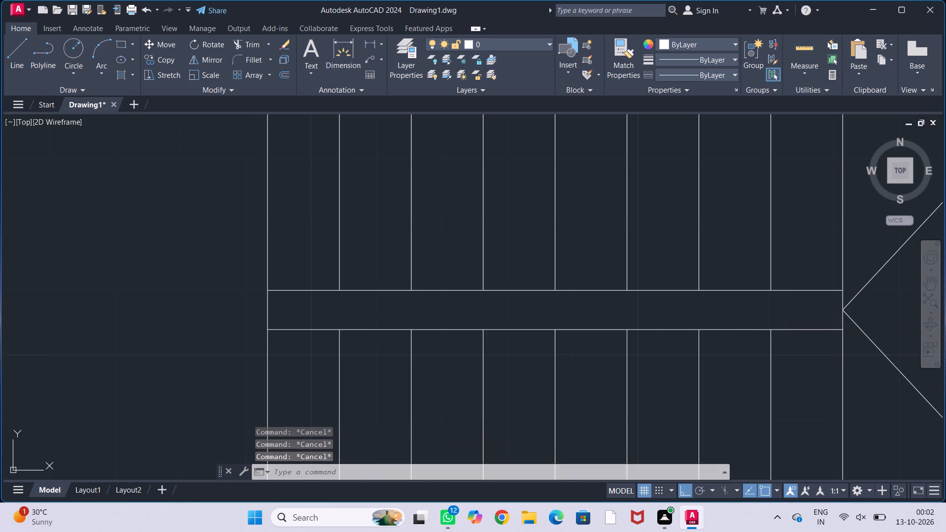
pyautogui.press('Escape')
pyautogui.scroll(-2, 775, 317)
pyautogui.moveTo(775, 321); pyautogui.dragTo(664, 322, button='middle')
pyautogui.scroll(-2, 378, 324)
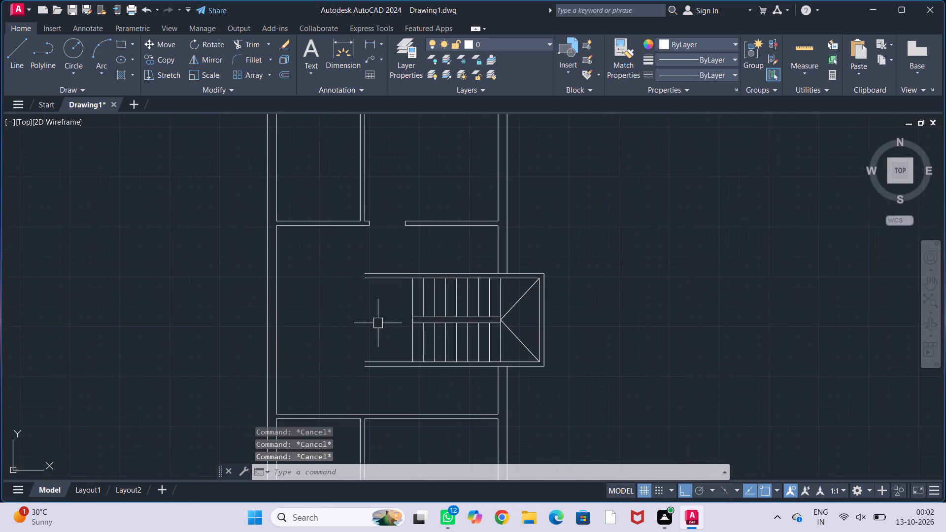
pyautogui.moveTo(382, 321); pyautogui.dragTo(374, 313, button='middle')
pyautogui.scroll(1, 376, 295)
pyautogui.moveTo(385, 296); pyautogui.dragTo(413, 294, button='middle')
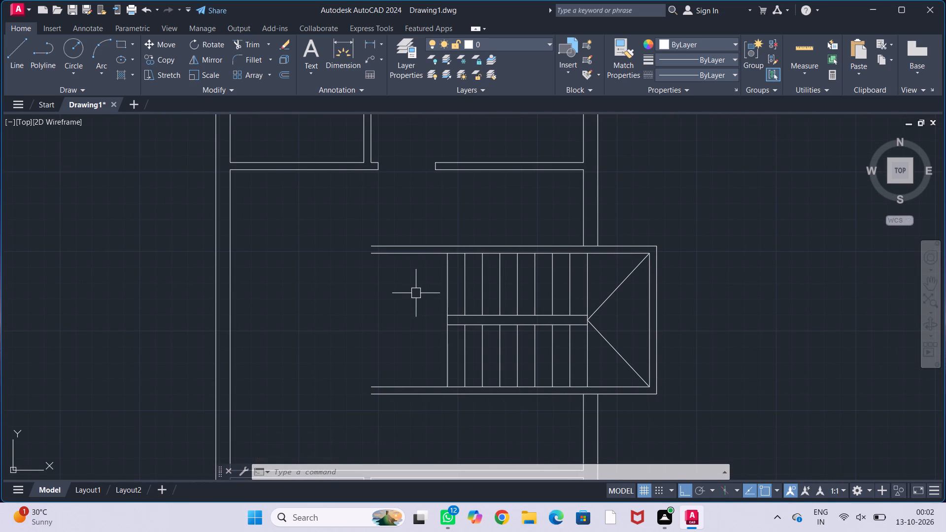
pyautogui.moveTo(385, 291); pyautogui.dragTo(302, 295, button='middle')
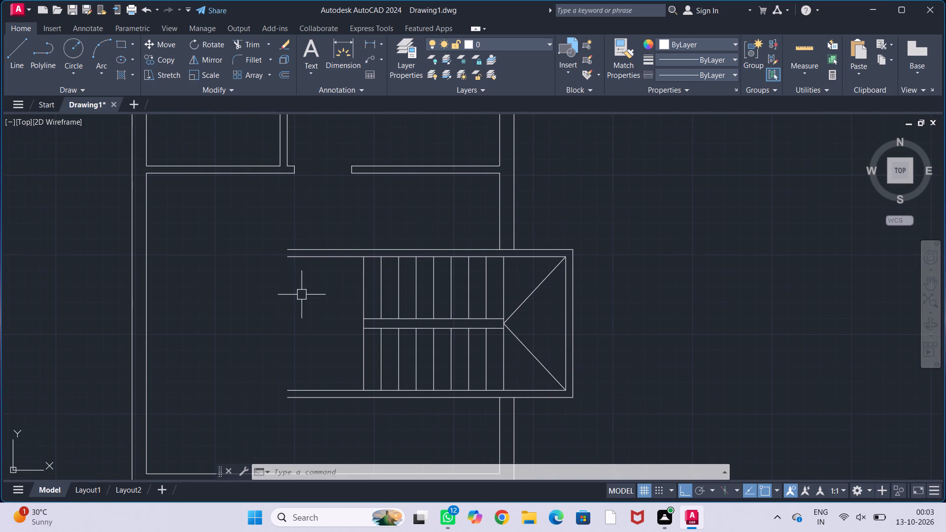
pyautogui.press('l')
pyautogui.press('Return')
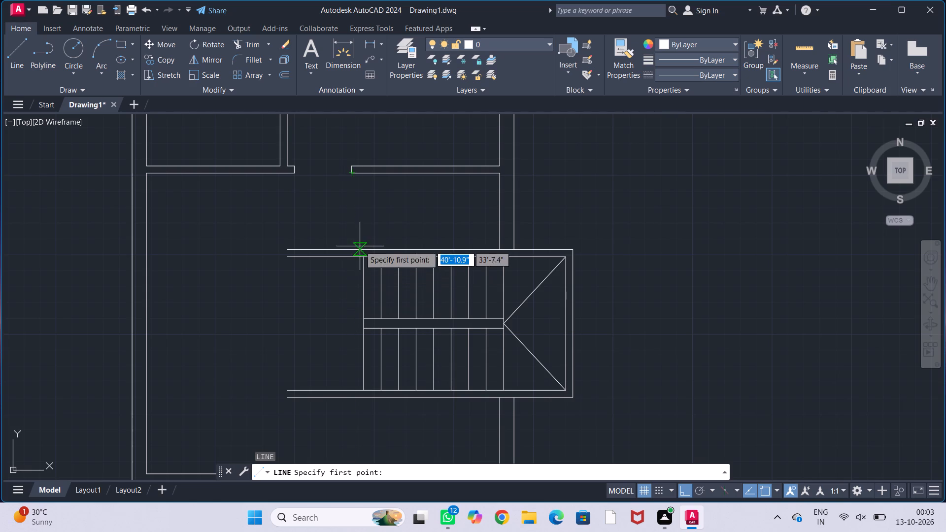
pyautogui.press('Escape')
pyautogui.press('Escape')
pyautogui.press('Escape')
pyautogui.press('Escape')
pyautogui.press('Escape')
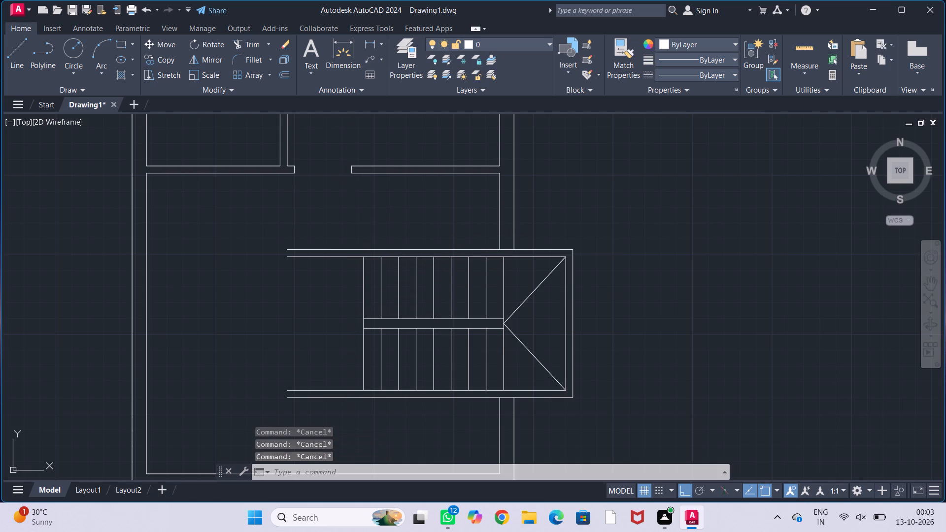
# Draw a vertical line about 4' long from the partition's free end beside the opening down to the staircase's upper wall.
pyautogui.press('l')
pyautogui.press('Return')
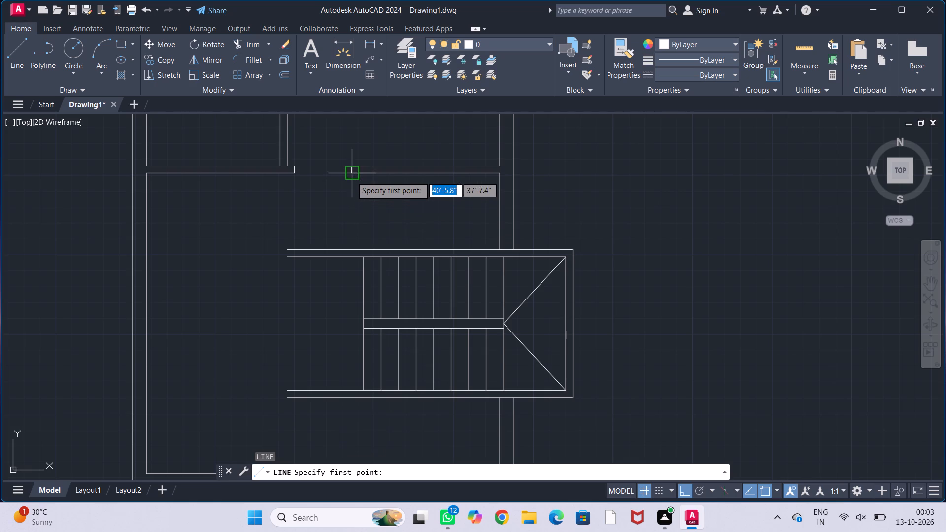
pyautogui.click(351, 176)
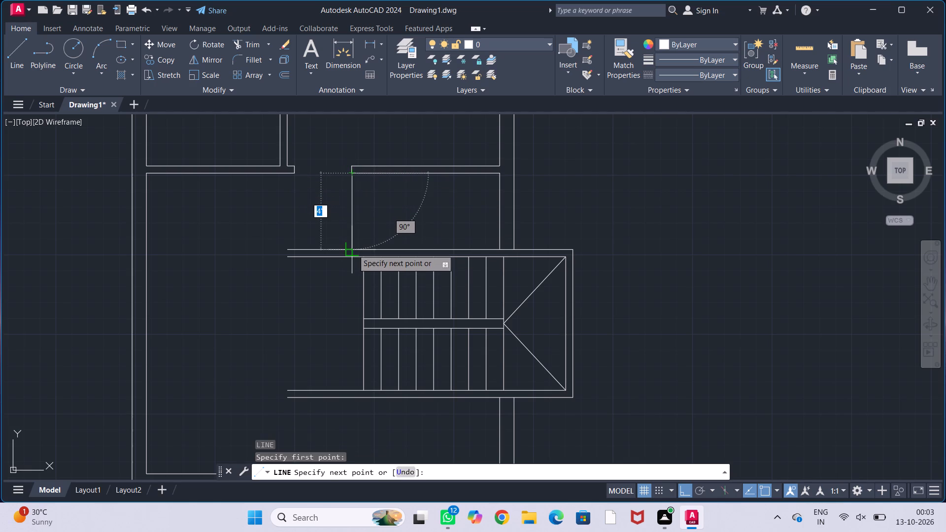
pyautogui.click(353, 249)
pyautogui.press('Escape')
pyautogui.press('Escape')
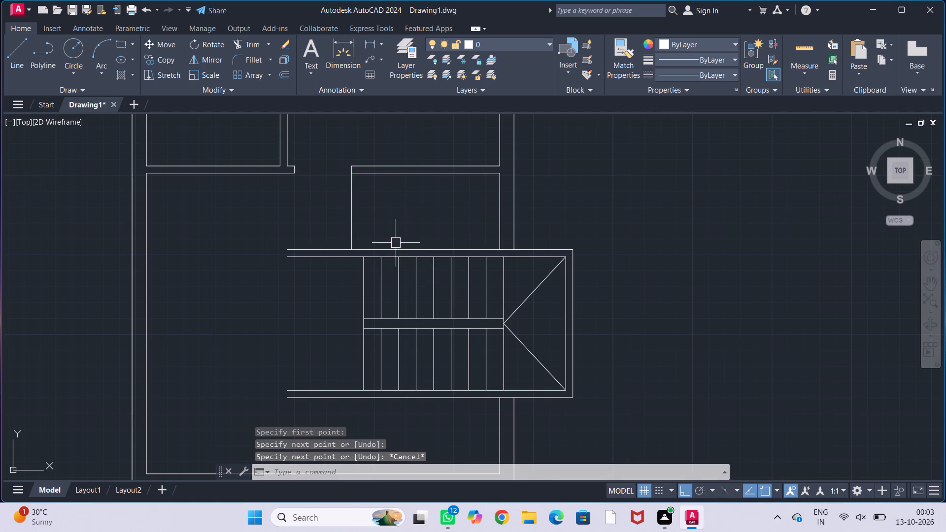
pyautogui.press('Escape')
pyautogui.press('Escape')
pyautogui.press('Escape')
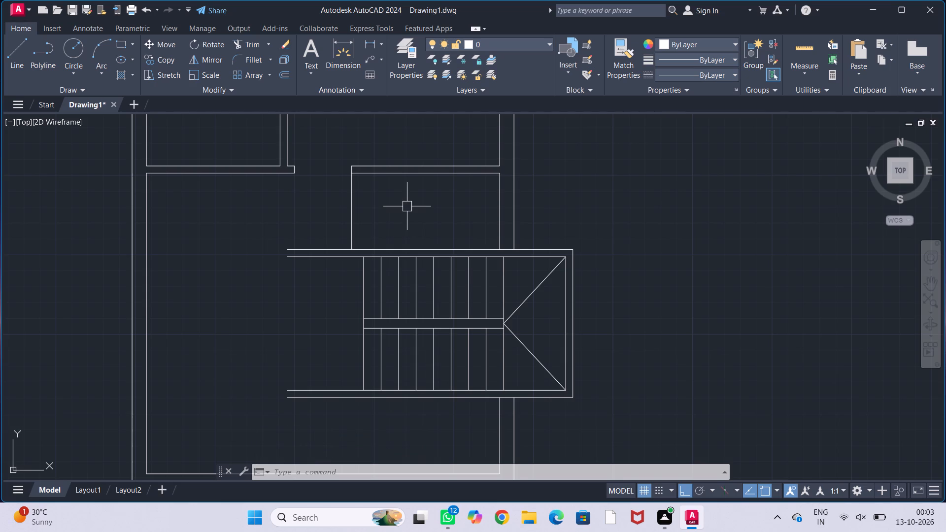
# Offset the new vertical line 4.5" toward the outer wall on the staircase side to form a short partition.
pyautogui.write('off')
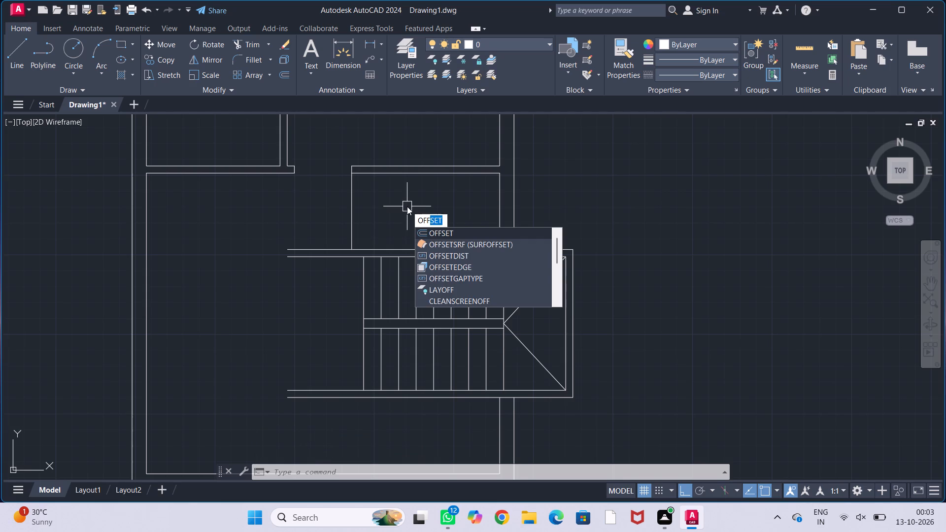
pyautogui.press('Return')
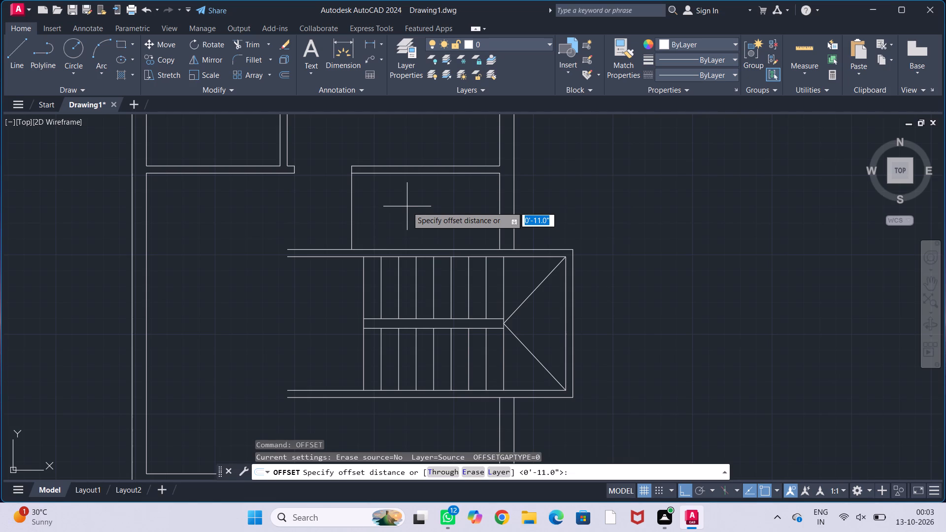
pyautogui.write('4.5"')
pyautogui.press('Return')
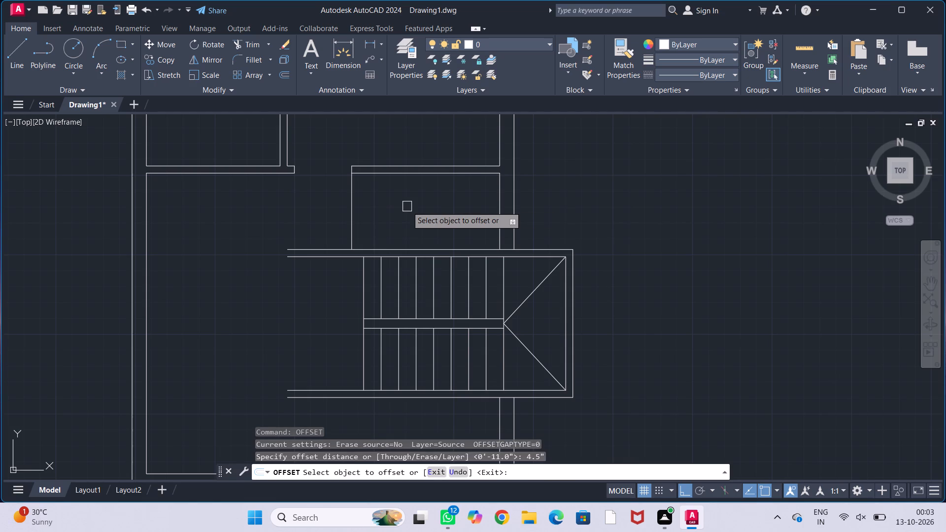
pyautogui.click(352, 226)
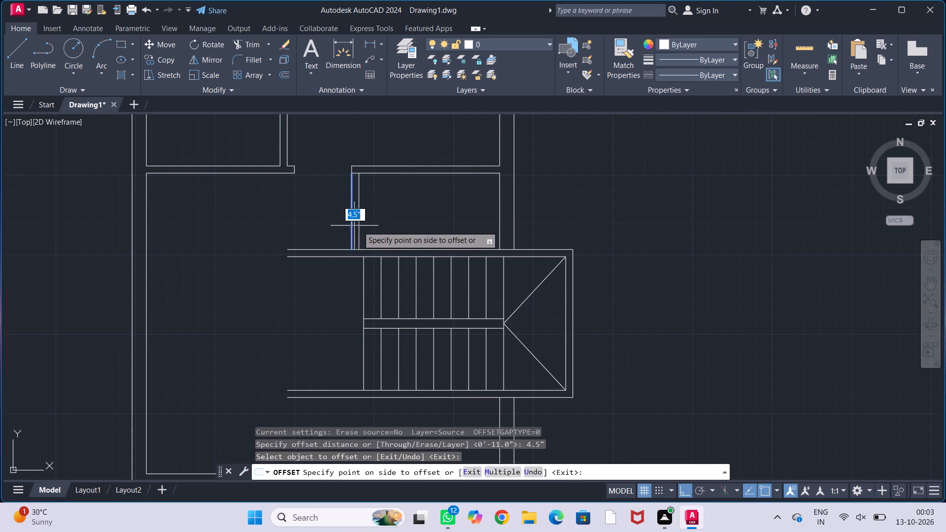
pyautogui.click(393, 227)
pyautogui.press('Escape')
pyautogui.press('Escape')
pyautogui.press('Escape')
pyautogui.press('Escape')
# Copy the short partition's two lines straight down so they start at the outer face of the staircase's lower wall.
pyautogui.moveTo(394, 226); pyautogui.dragTo(372, 219, button='middle')
pyautogui.moveTo(364, 229); pyautogui.dragTo(354, 151, button='middle')
pyautogui.scroll(-1, 375, 143)
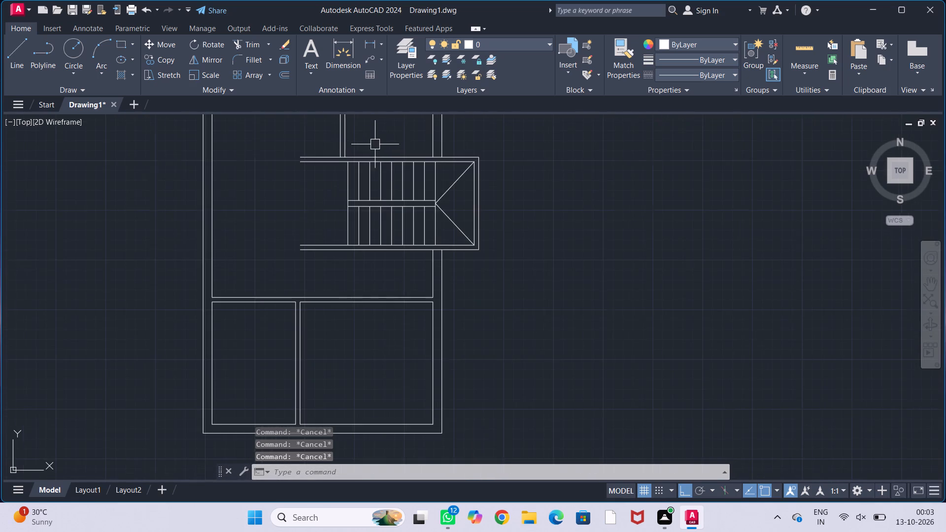
pyautogui.moveTo(376, 142); pyautogui.dragTo(387, 194, button='middle')
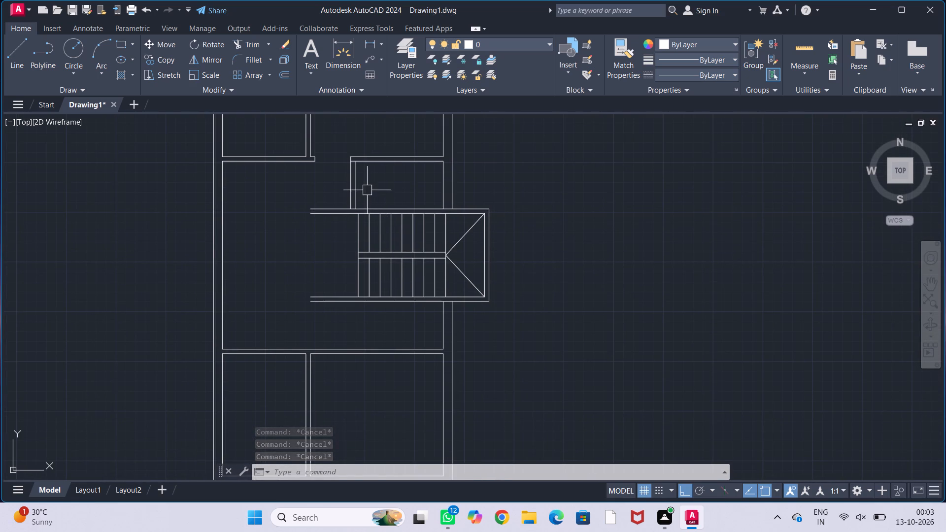
pyautogui.click(367, 190)
pyautogui.click(334, 183)
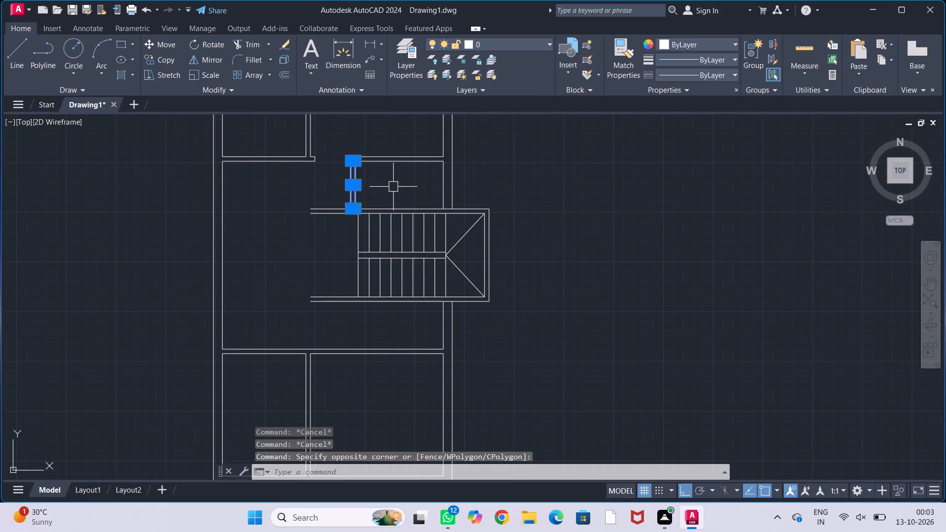
pyautogui.write('co')
pyautogui.press('Return')
pyautogui.scroll(2, 365, 166)
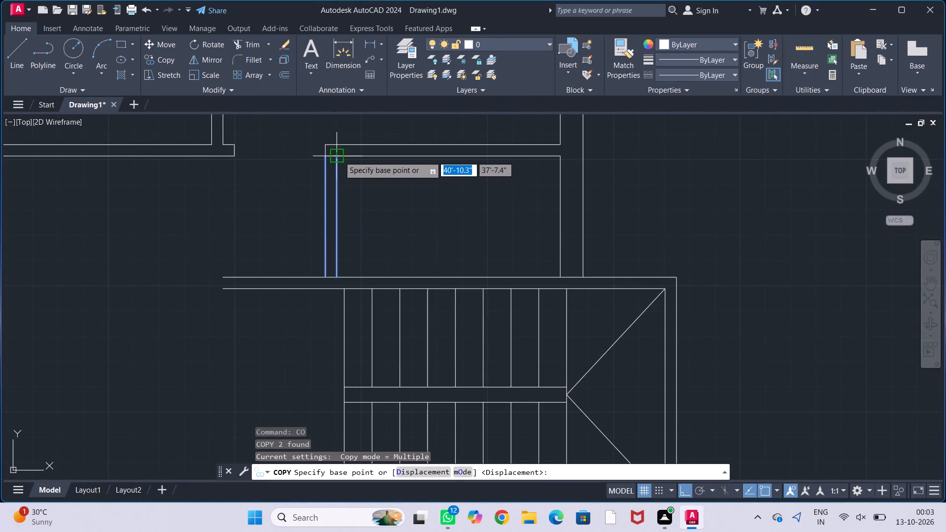
pyautogui.click(339, 156)
pyautogui.scroll(-1, 347, 244)
pyautogui.moveTo(345, 288); pyautogui.dragTo(336, 209, button='middle')
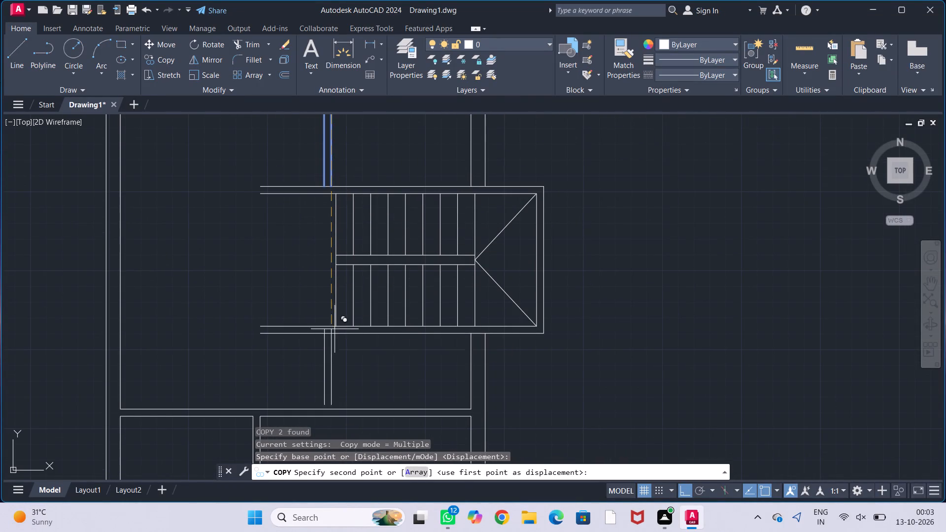
pyautogui.click(331, 335)
pyautogui.press('Escape')
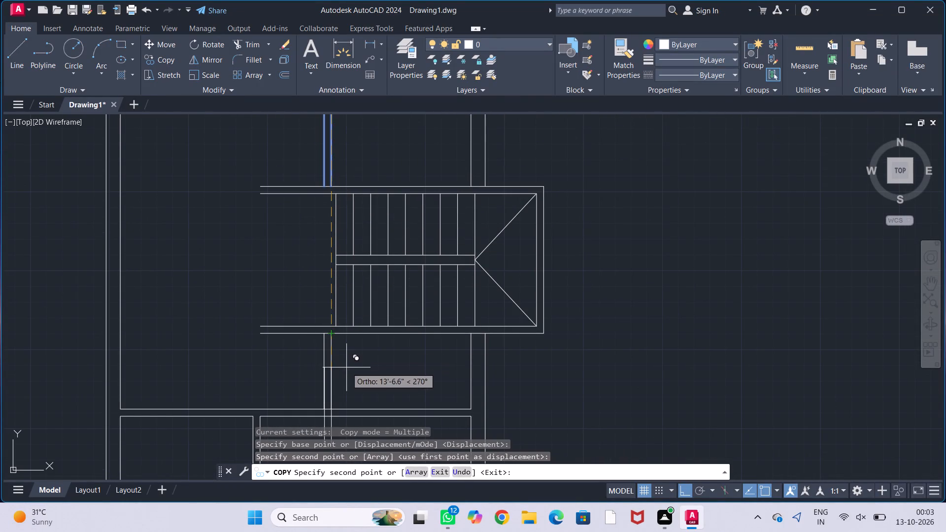
pyautogui.press('Escape')
pyautogui.press('Escape')
pyautogui.press('Escape')
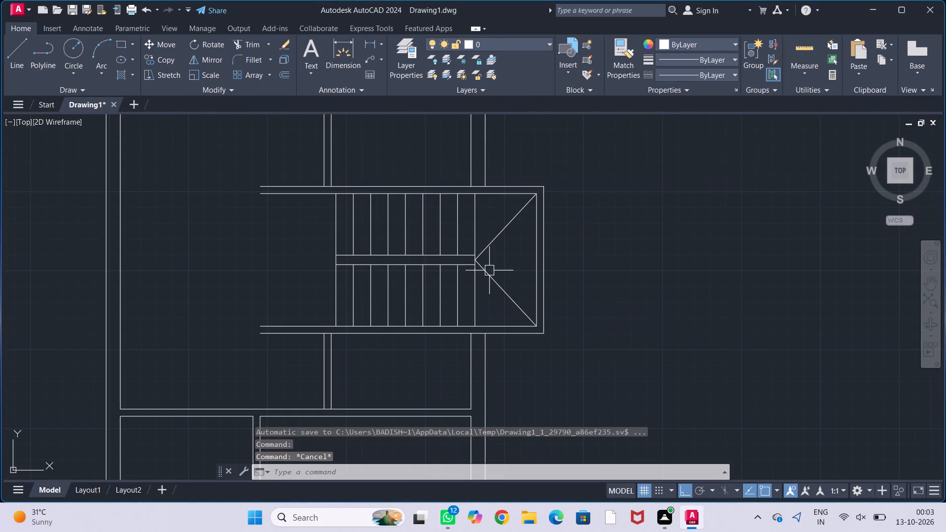
pyautogui.press('Escape')
pyautogui.press('Escape')
pyautogui.press('Escape')
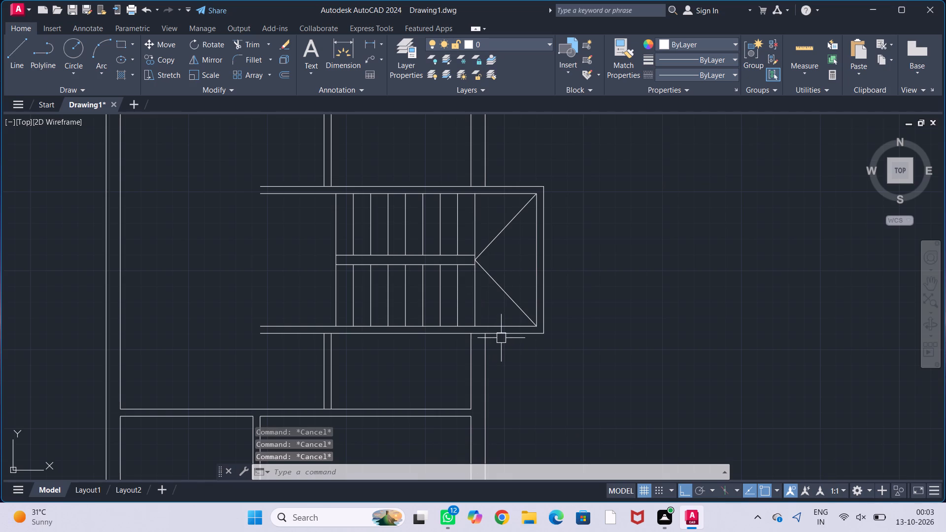
# Fillet the upper short partition's hall-side line with the inner line of the staircase's upper wall into a sharp corner.
pyautogui.moveTo(399, 365); pyautogui.dragTo(478, 387, button='middle')
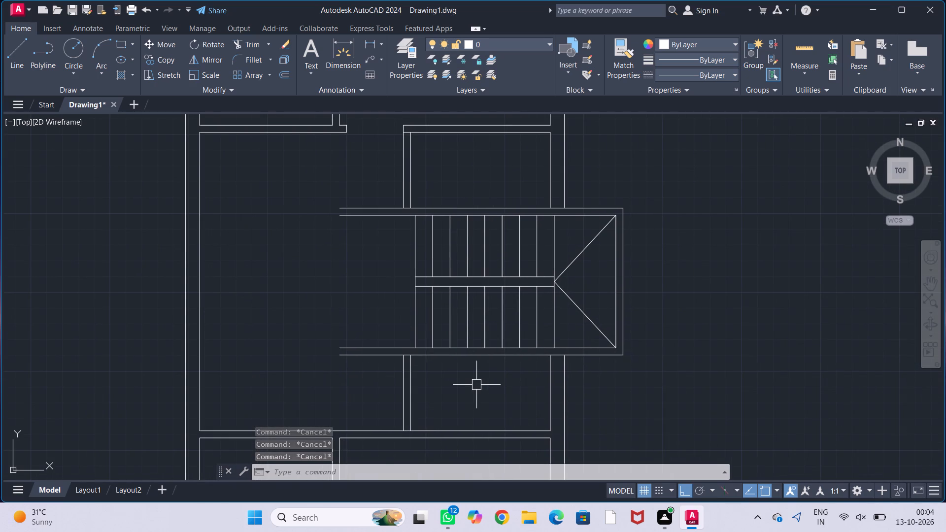
pyautogui.moveTo(494, 159); pyautogui.dragTo(484, 175, button='middle')
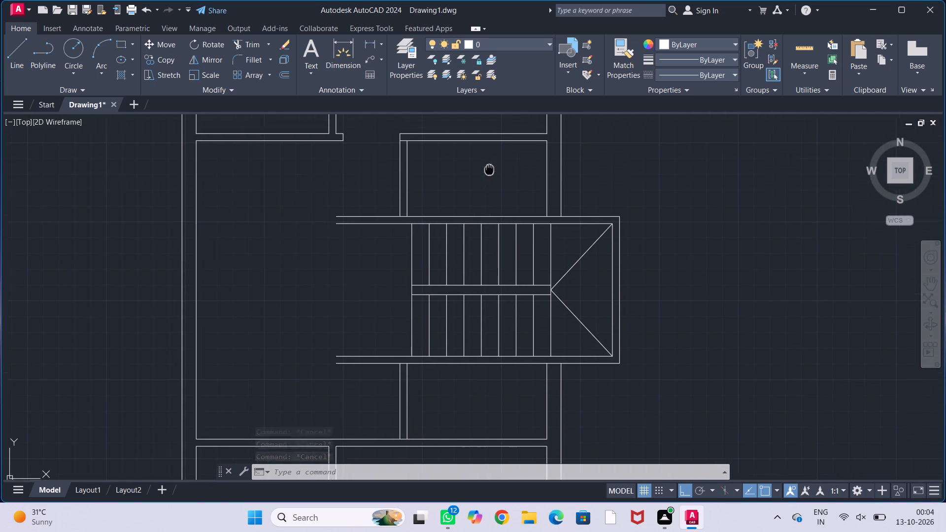
pyautogui.moveTo(484, 175); pyautogui.dragTo(461, 211, button='middle')
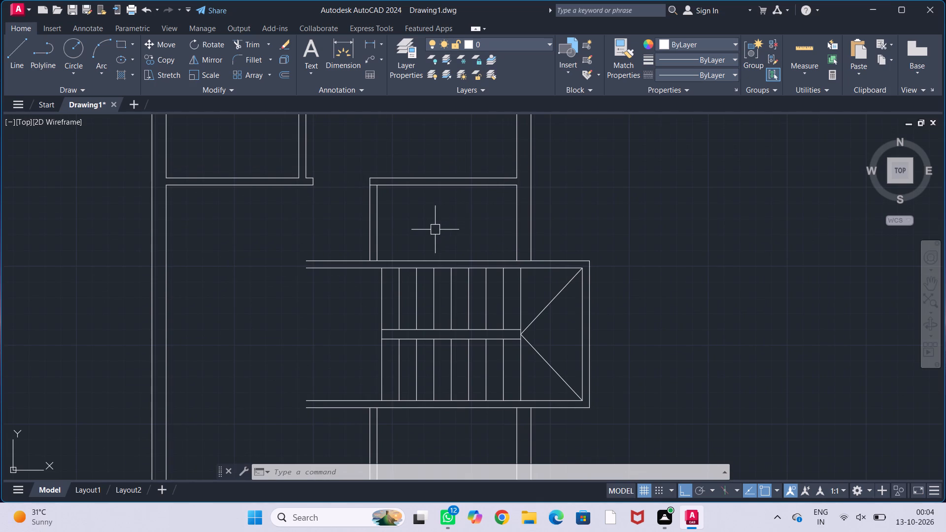
pyautogui.moveTo(434, 231); pyautogui.dragTo(422, 210, button='middle')
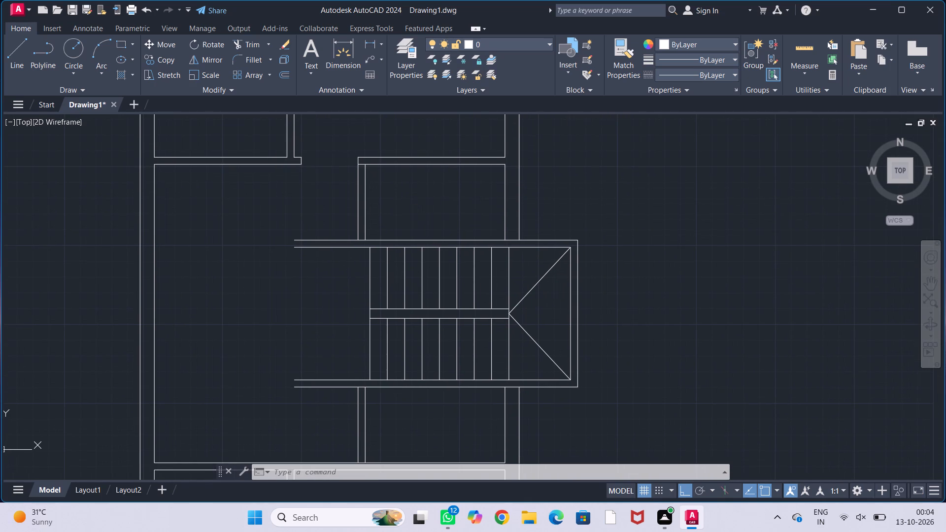
pyautogui.moveTo(422, 210); pyautogui.dragTo(418, 191, button='middle')
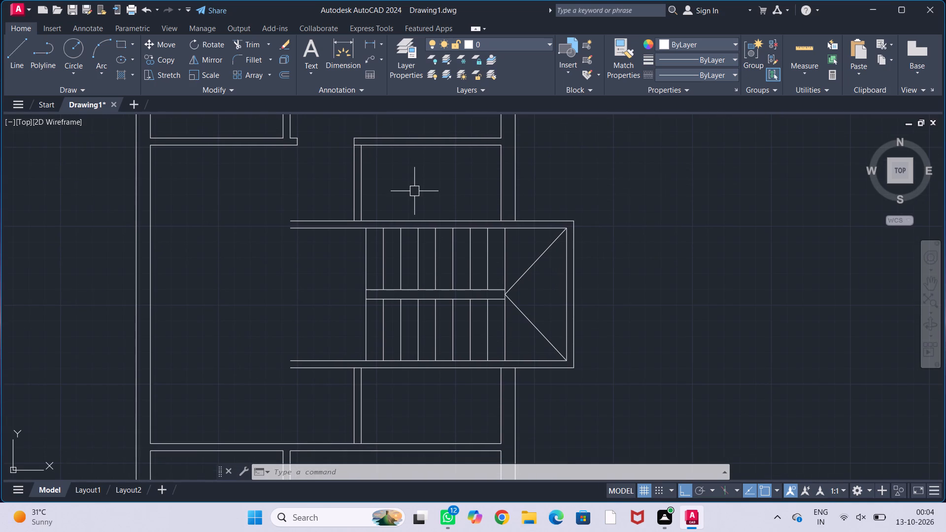
pyautogui.moveTo(419, 198); pyautogui.dragTo(422, 167, button='middle')
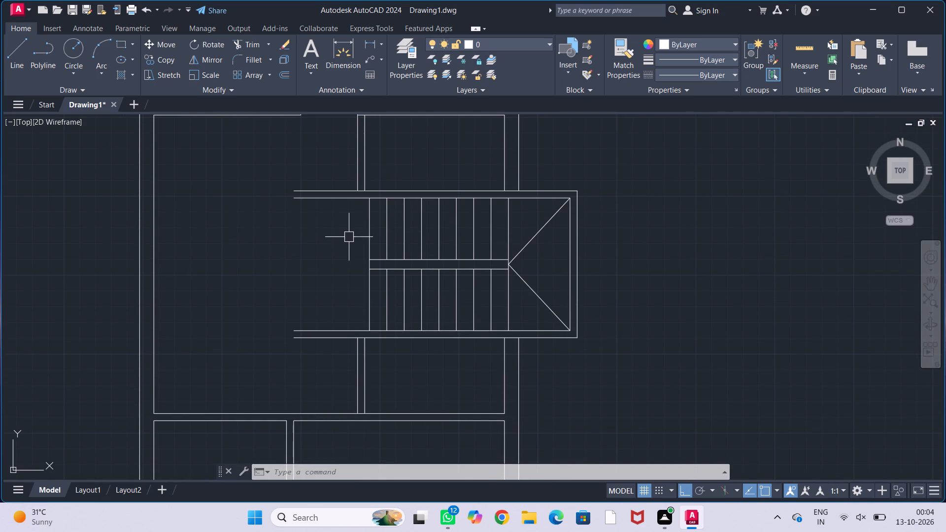
pyautogui.moveTo(349, 237); pyautogui.dragTo(344, 286, button='middle')
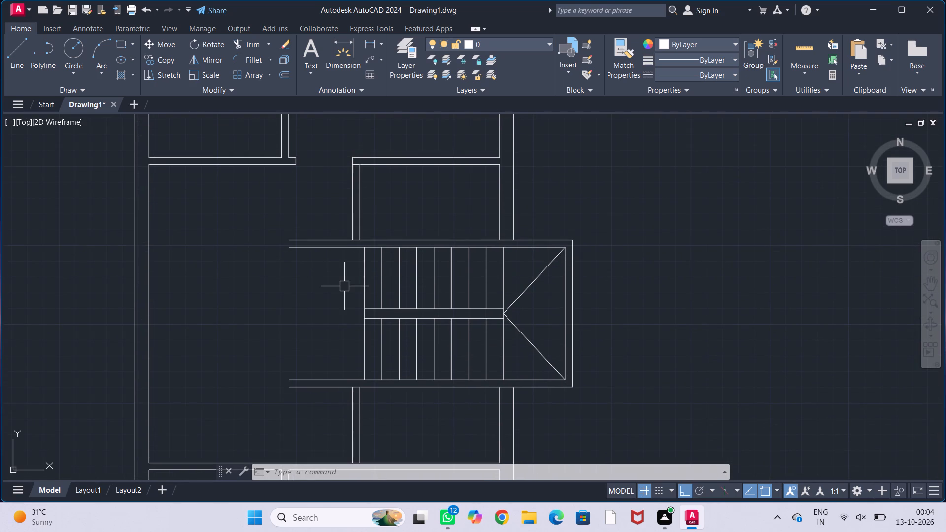
pyautogui.press('f')
pyautogui.press('Return')
pyautogui.click(350, 222)
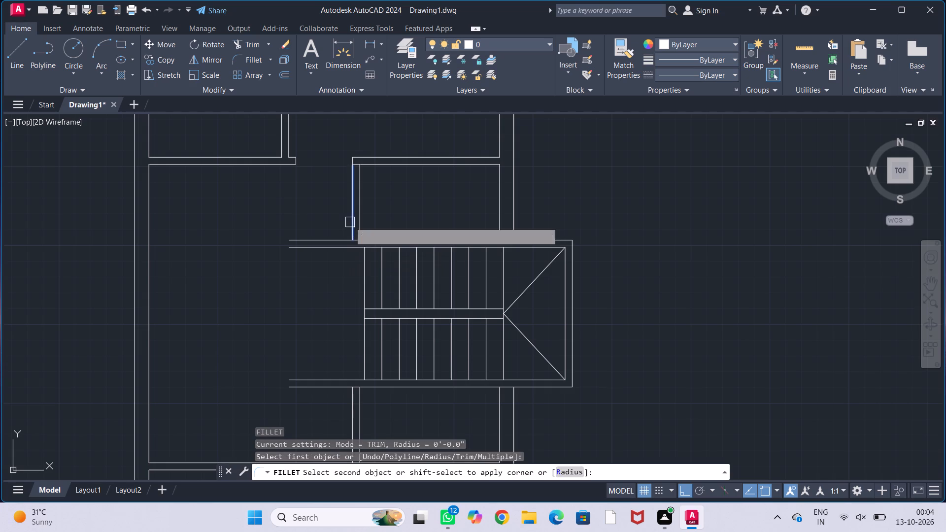
pyautogui.click(389, 247)
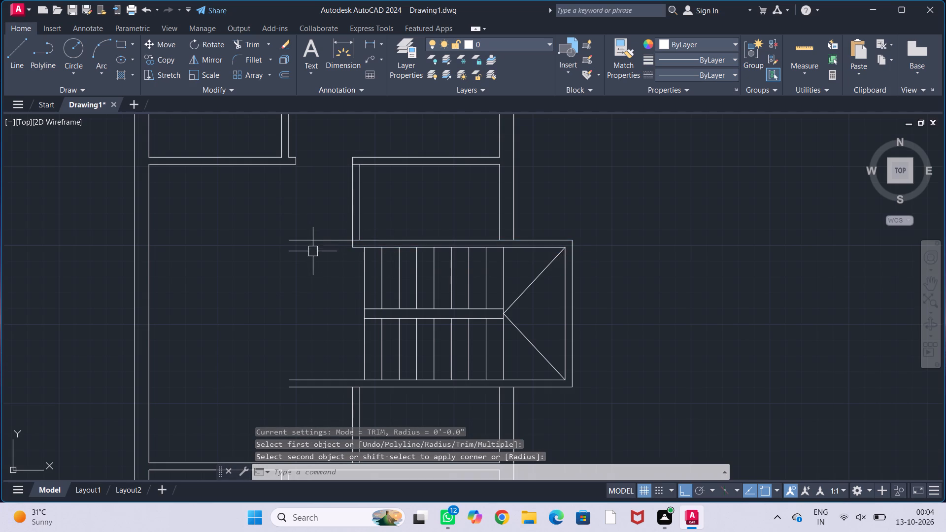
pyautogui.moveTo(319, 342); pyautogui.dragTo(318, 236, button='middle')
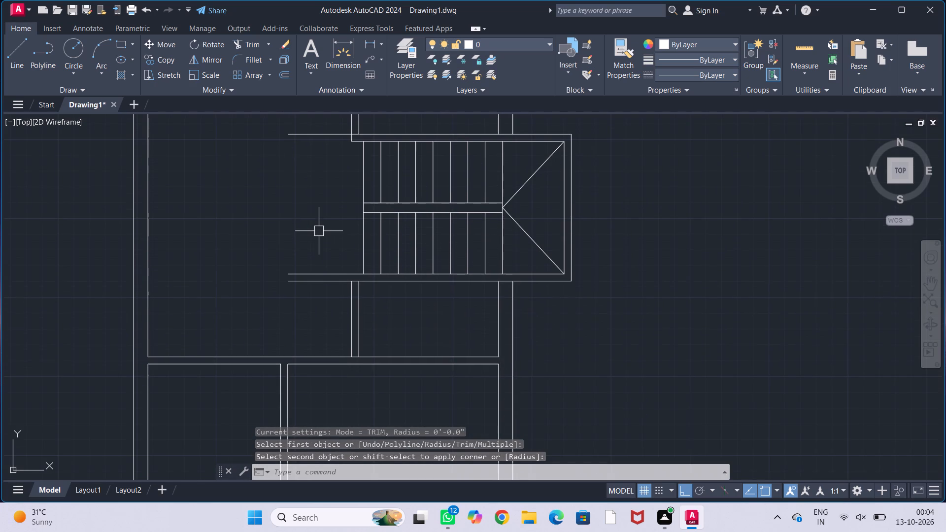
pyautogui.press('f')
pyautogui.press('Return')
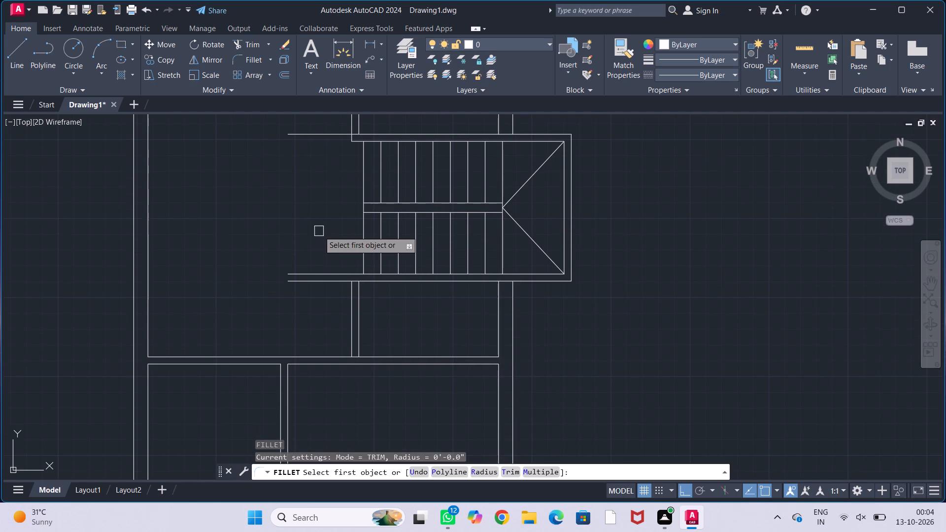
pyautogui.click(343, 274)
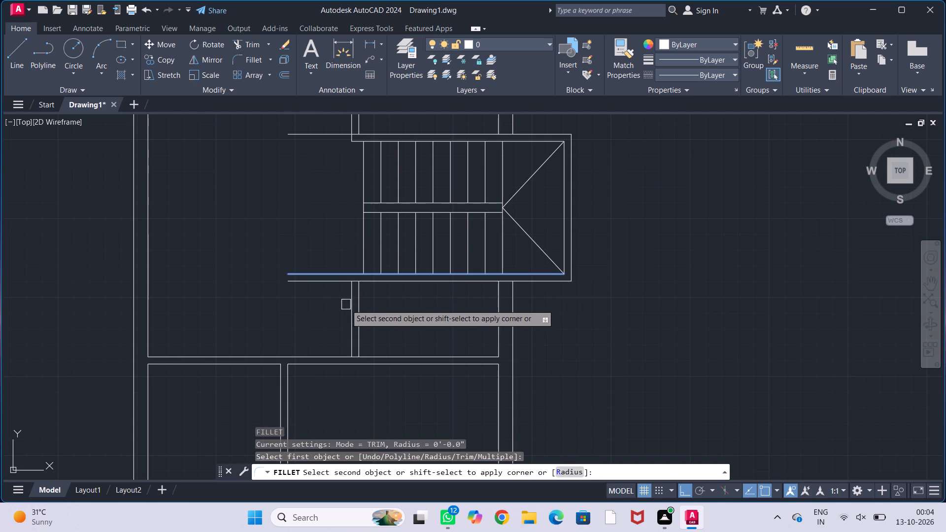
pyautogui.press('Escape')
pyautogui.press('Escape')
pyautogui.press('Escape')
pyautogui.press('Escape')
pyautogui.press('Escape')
# Fillet the lower short partition's hall-side line with the inner line of the staircase's lower wall into a sharp corner.
pyautogui.press('f')
pyautogui.press('Return')
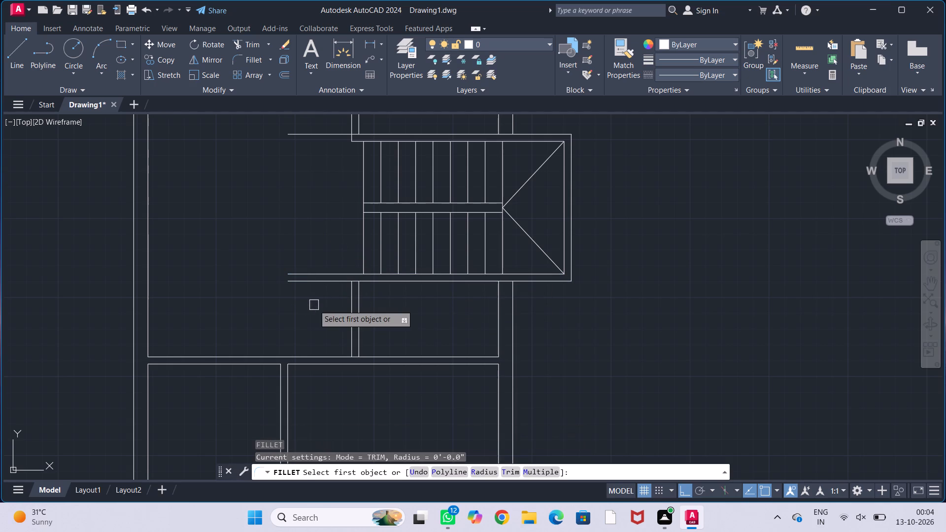
pyautogui.click(349, 334)
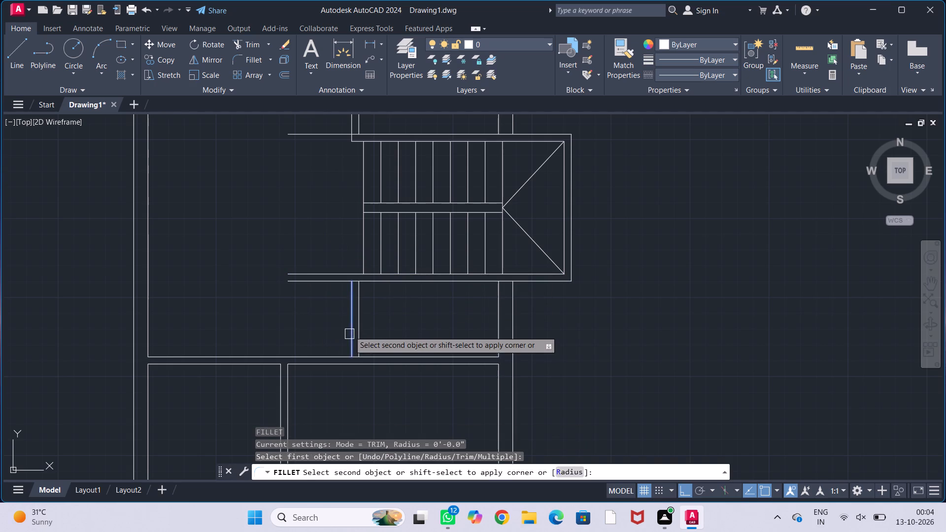
pyautogui.click(406, 274)
pyautogui.press('Escape')
pyautogui.press('Escape')
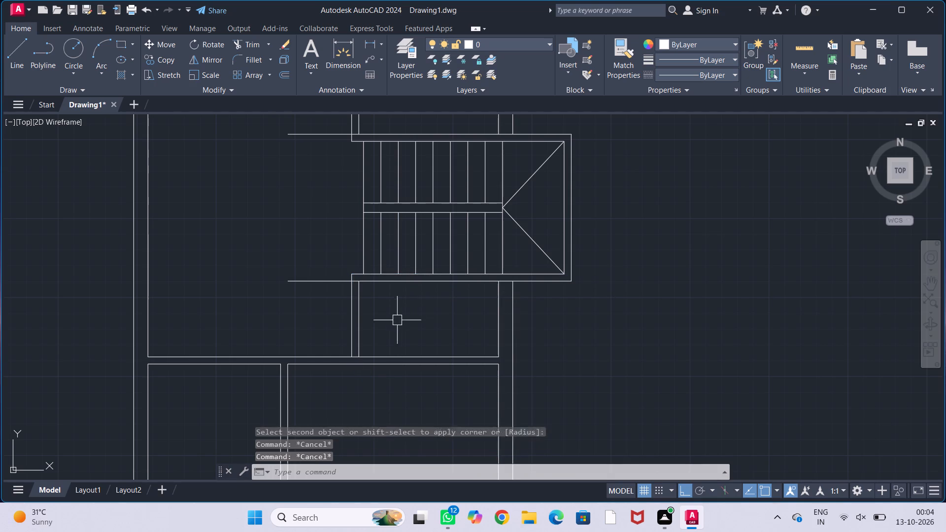
pyautogui.press('Escape')
pyautogui.press('Escape')
pyautogui.press('Escape')
# Trim the two outer staircase wall lines where they project into the hall beyond the short partitions.
pyautogui.write('tr')
pyautogui.press('Return')
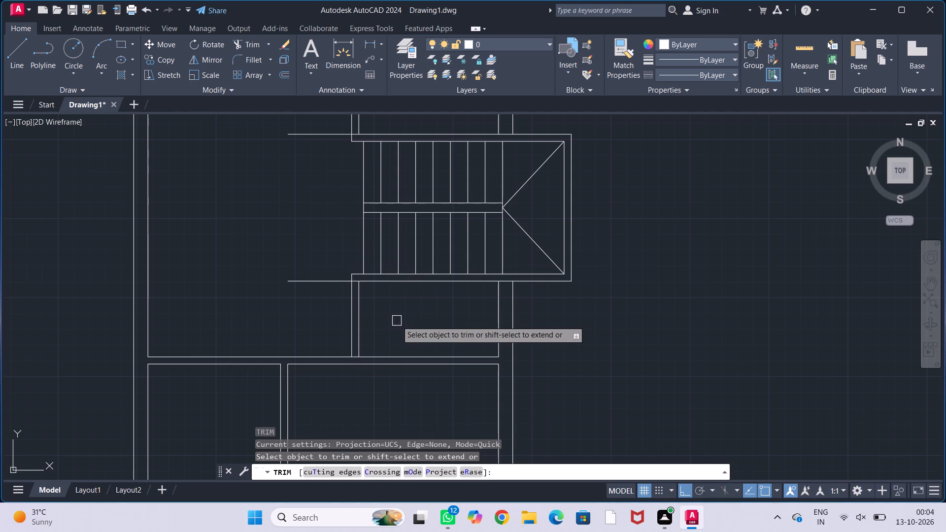
pyautogui.click(311, 134)
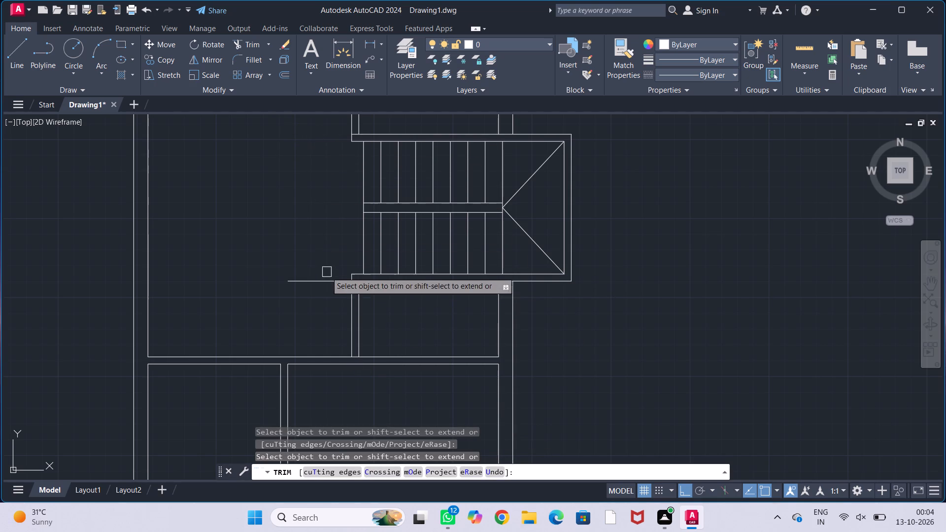
pyautogui.click(323, 277)
pyautogui.press('Escape')
pyautogui.press('Escape')
pyautogui.press('Escape')
pyautogui.press('Escape')
pyautogui.press('Escape')
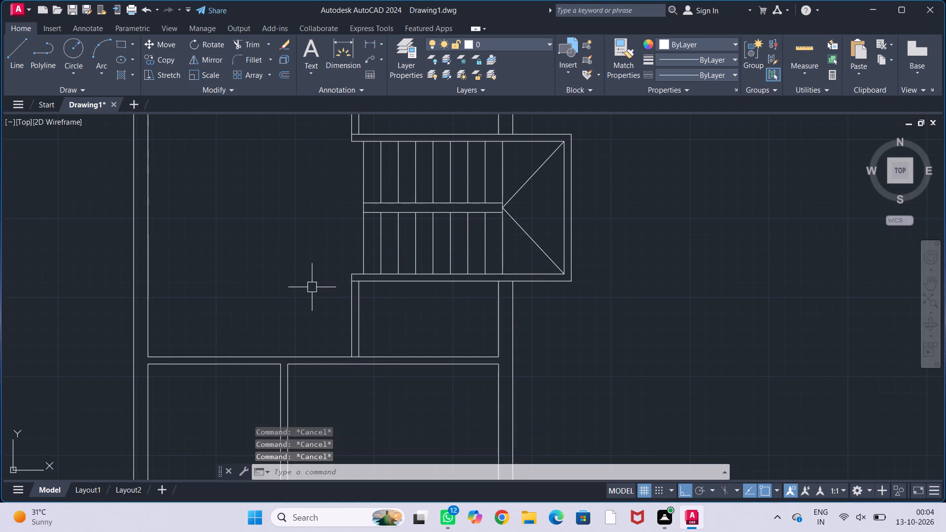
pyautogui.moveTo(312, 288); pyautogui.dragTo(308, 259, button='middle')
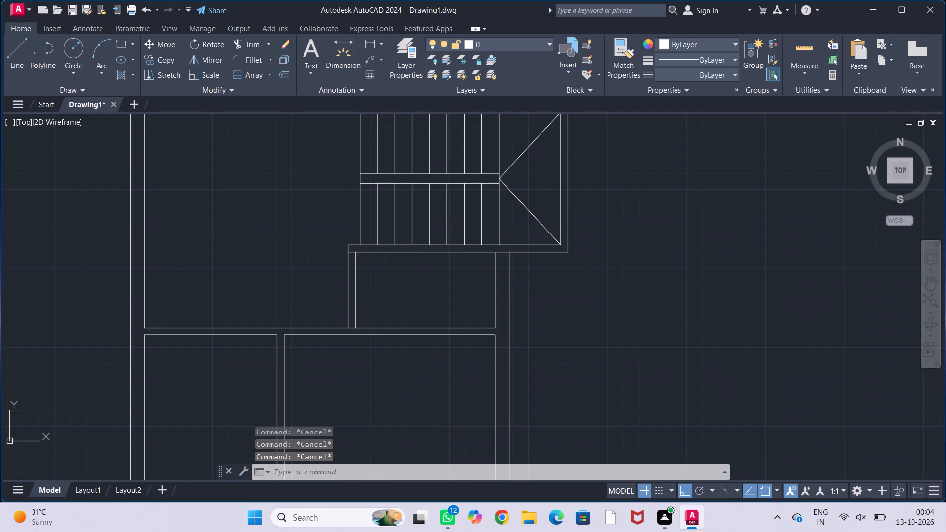
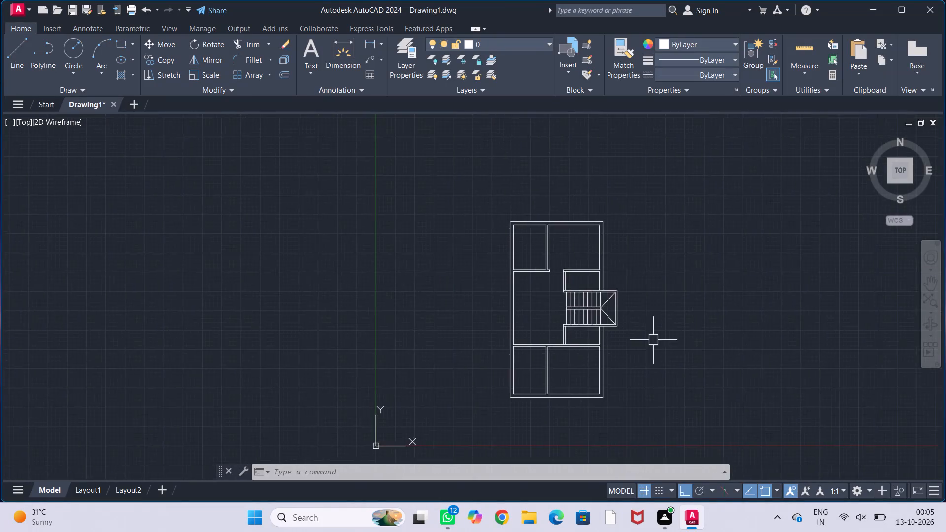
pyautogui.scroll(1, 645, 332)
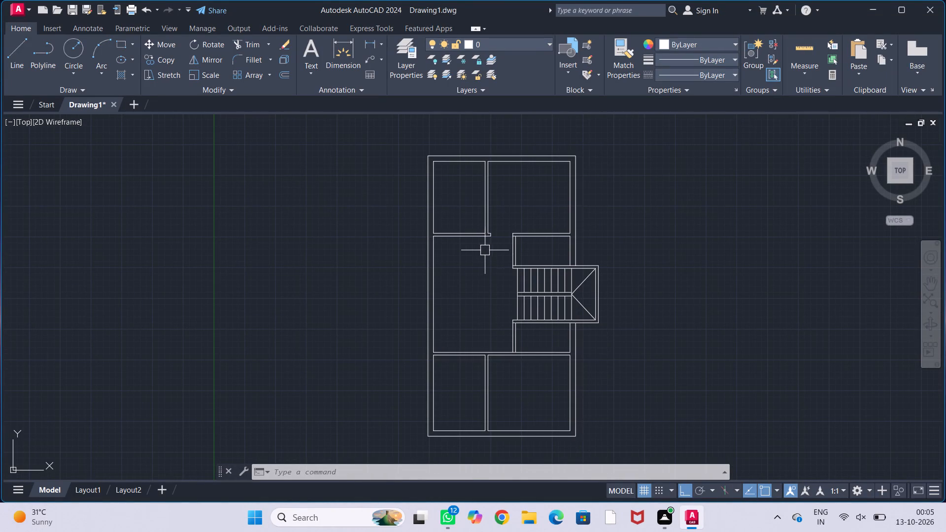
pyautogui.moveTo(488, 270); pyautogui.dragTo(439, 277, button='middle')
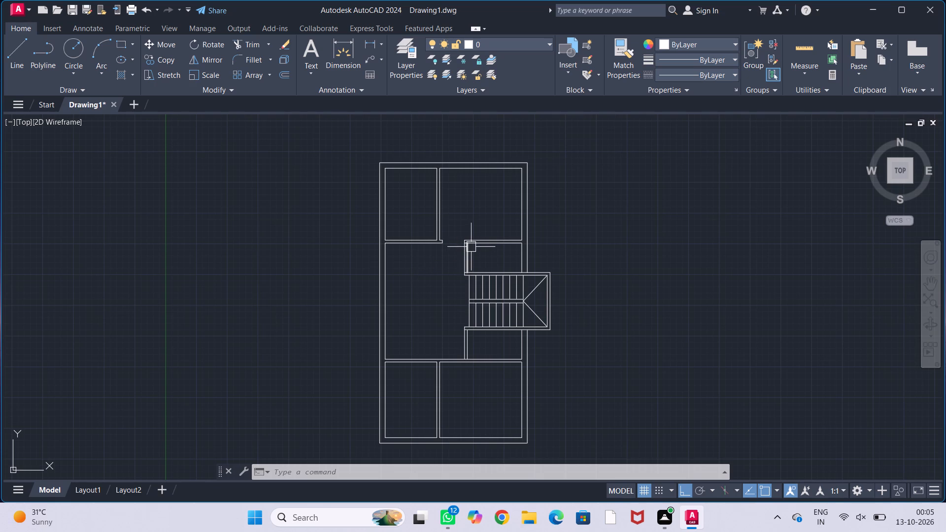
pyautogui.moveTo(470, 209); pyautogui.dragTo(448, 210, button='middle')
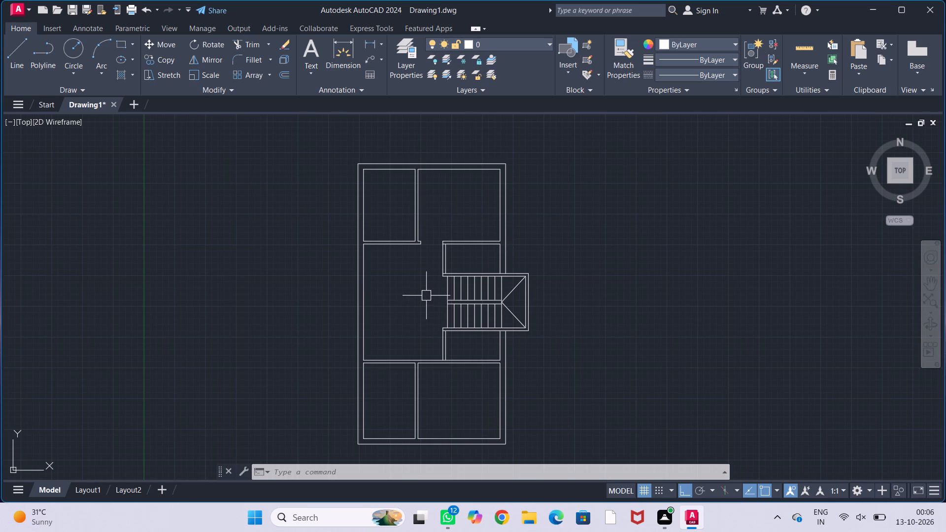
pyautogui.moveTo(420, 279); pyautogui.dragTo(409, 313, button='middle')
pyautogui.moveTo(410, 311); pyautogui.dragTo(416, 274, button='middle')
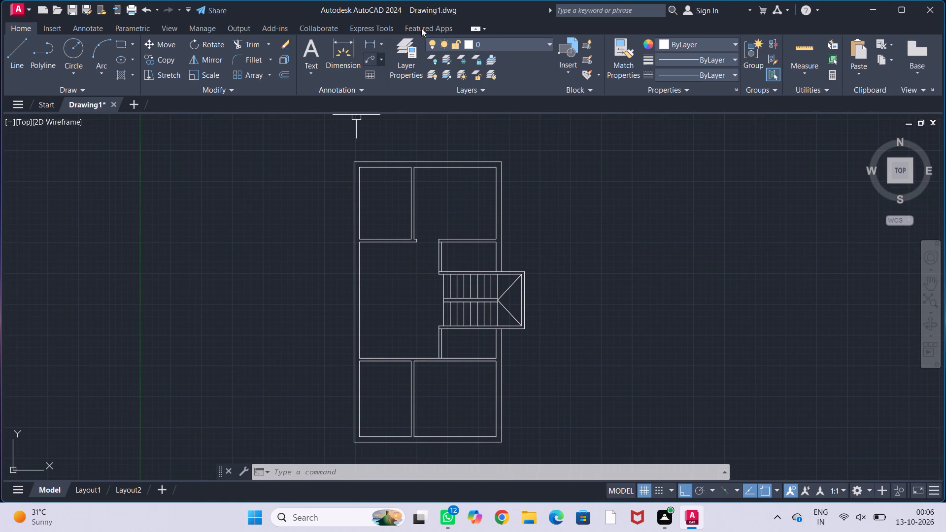
# Create a new layer named wall in the layer properties.
pyautogui.click(493, 46)
pyautogui.click(493, 46)
pyautogui.click(415, 68)
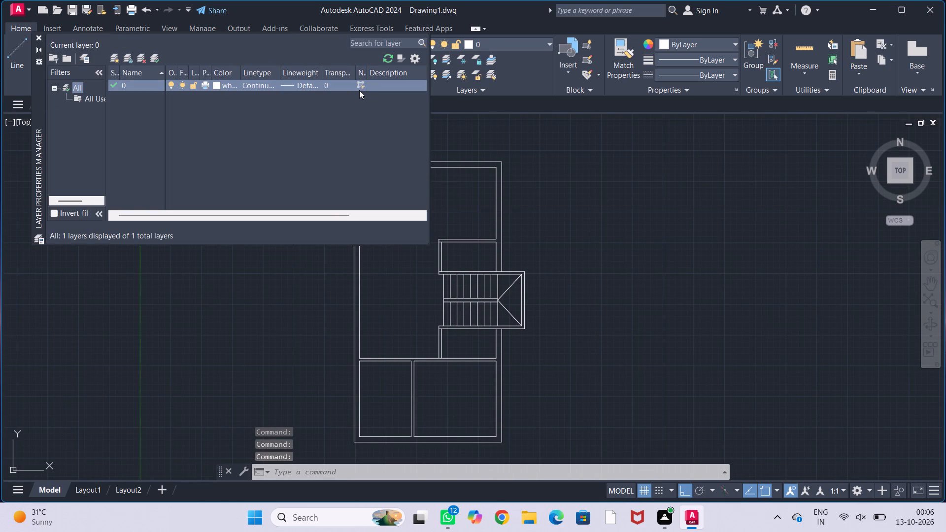
pyautogui.click(125, 59)
pyautogui.press('BackSpace')
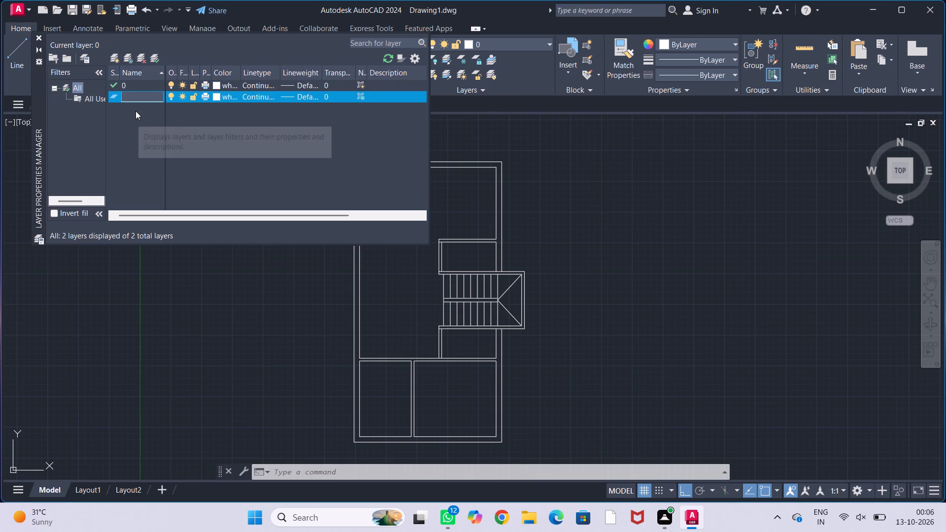
pyautogui.write('wall')
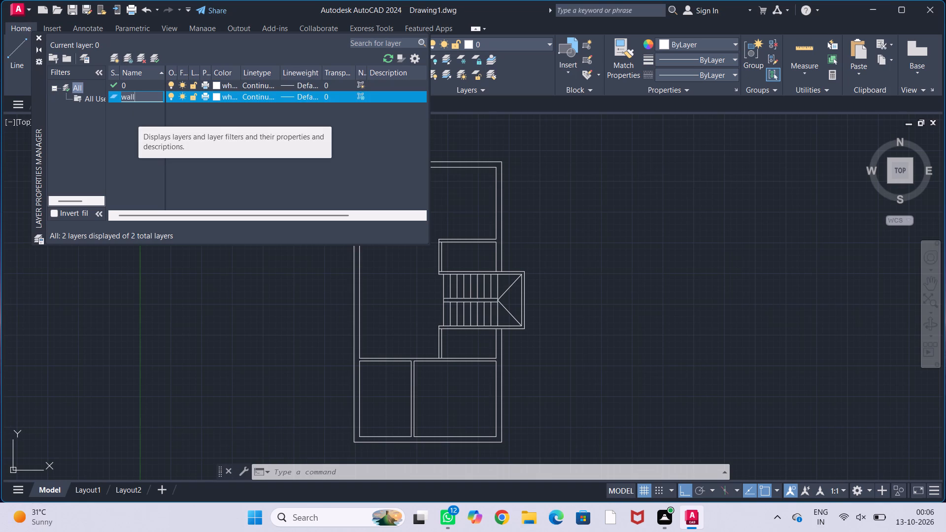
pyautogui.press('Return')
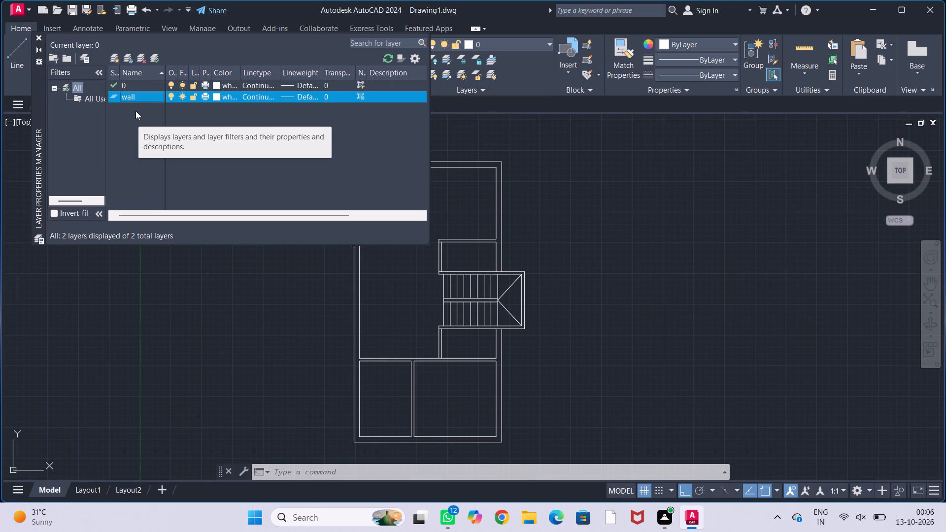
# Create a new layer named door and set its colour to green, index 82.
pyautogui.click(125, 56)
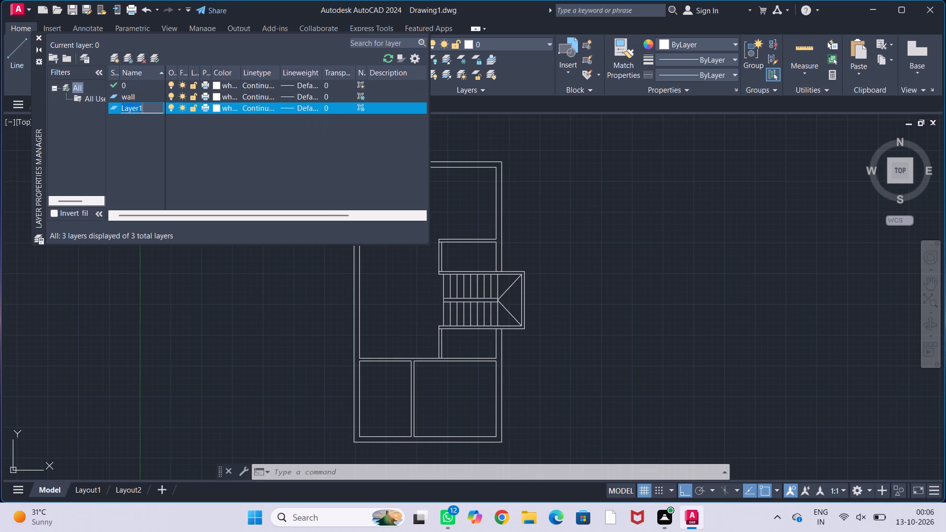
pyautogui.press('BackSpace')
pyautogui.write('door')
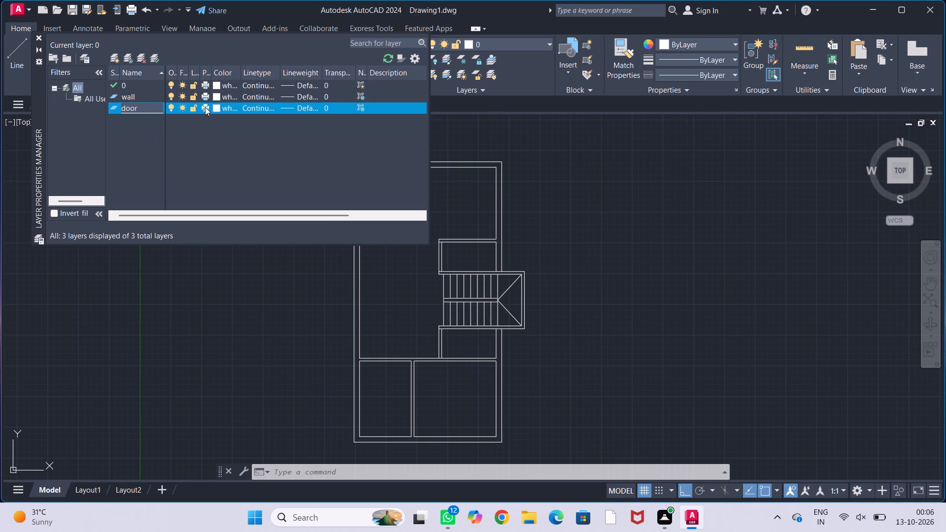
pyautogui.click(217, 104)
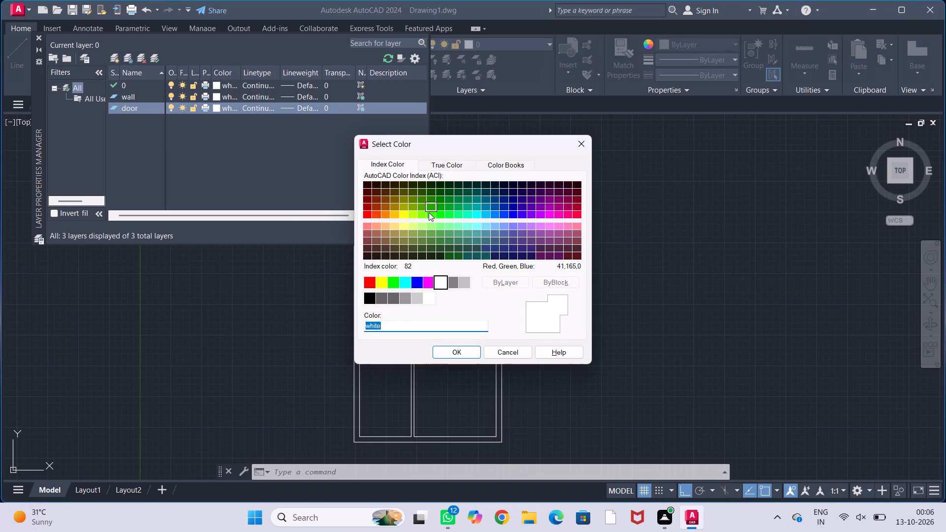
pyautogui.click(430, 212)
pyautogui.click(455, 352)
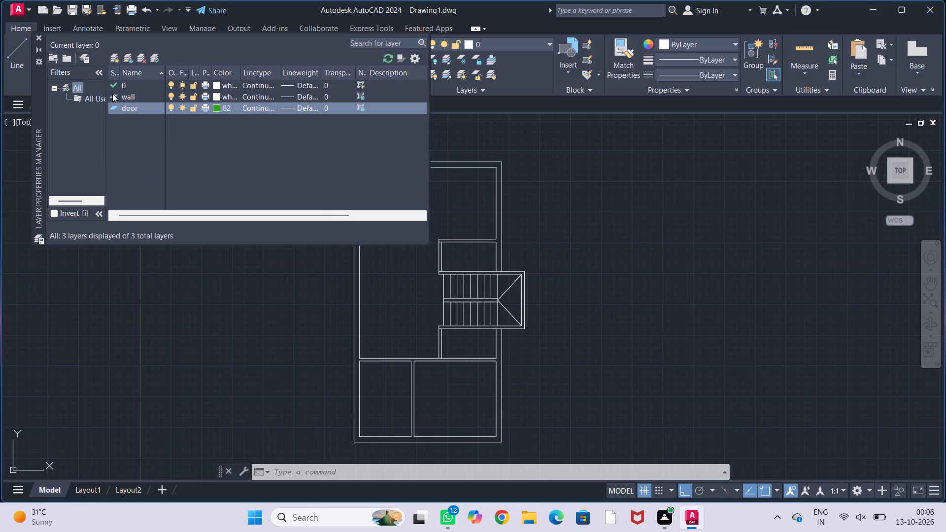
# Add a layer named window plus one more new layer, and set the window layer's colour to yellow, index 50.
pyautogui.click(127, 60)
pyautogui.press('BackSpace')
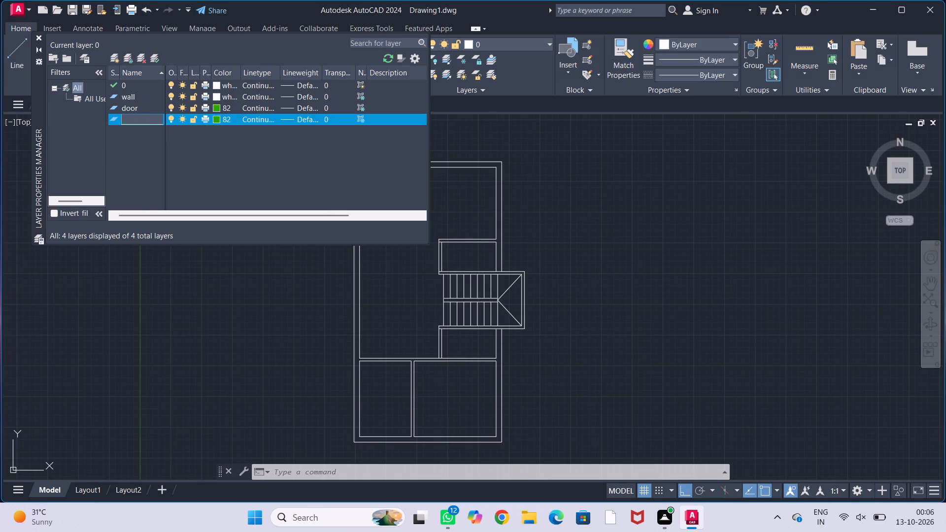
pyautogui.write('window')
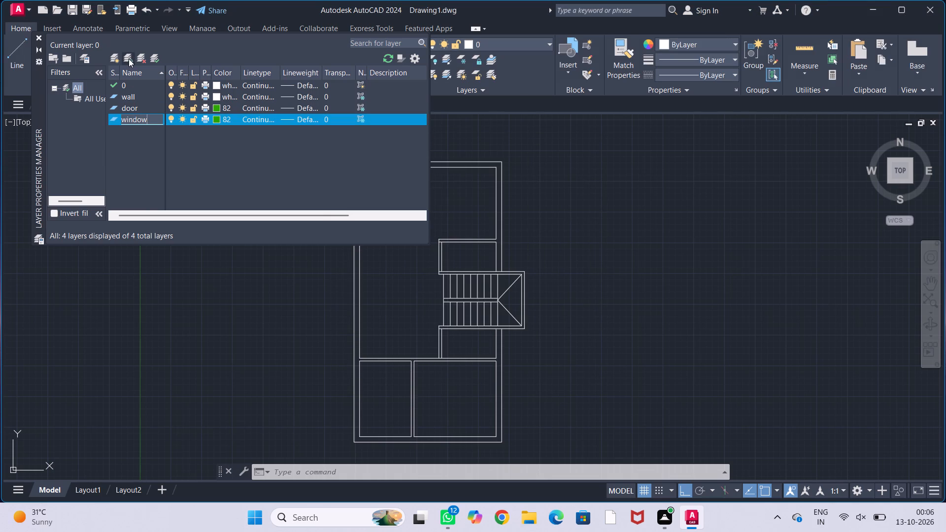
pyautogui.click(129, 59)
pyautogui.click(142, 121)
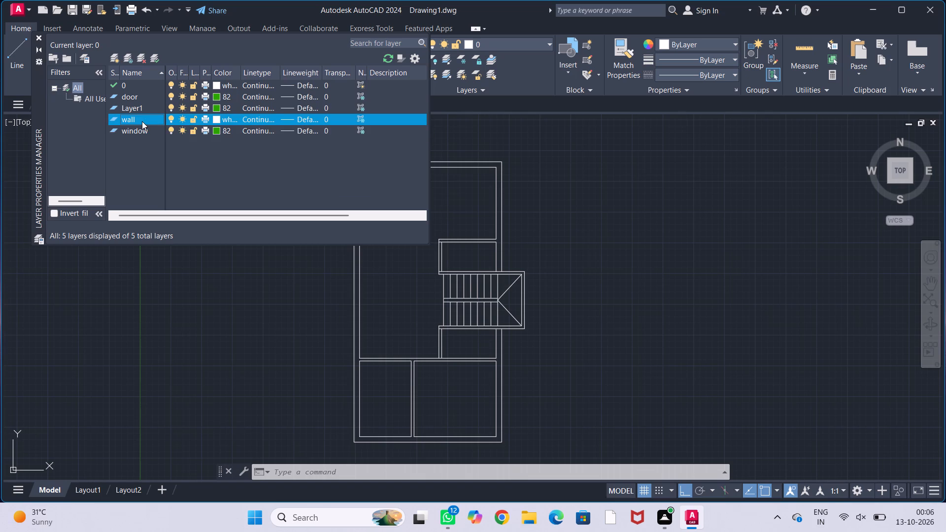
pyautogui.click(153, 133)
pyautogui.click(216, 131)
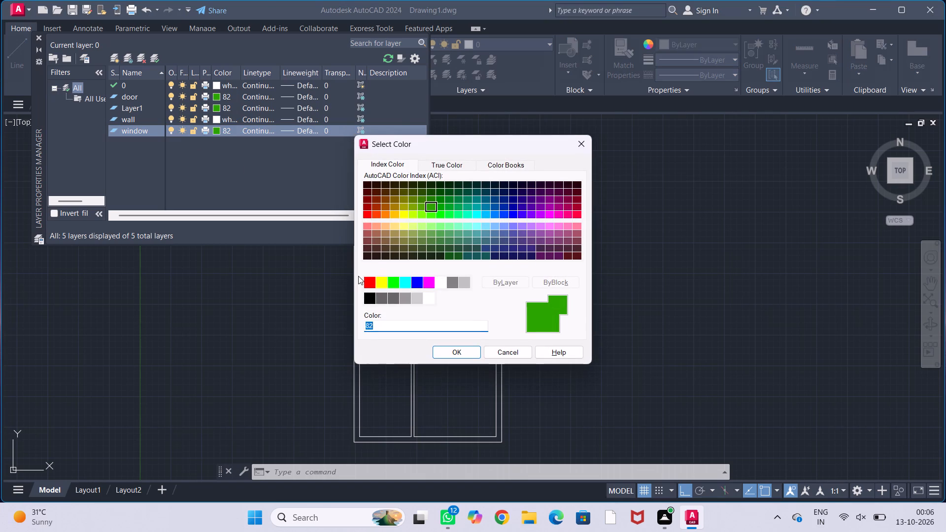
pyautogui.click(404, 215)
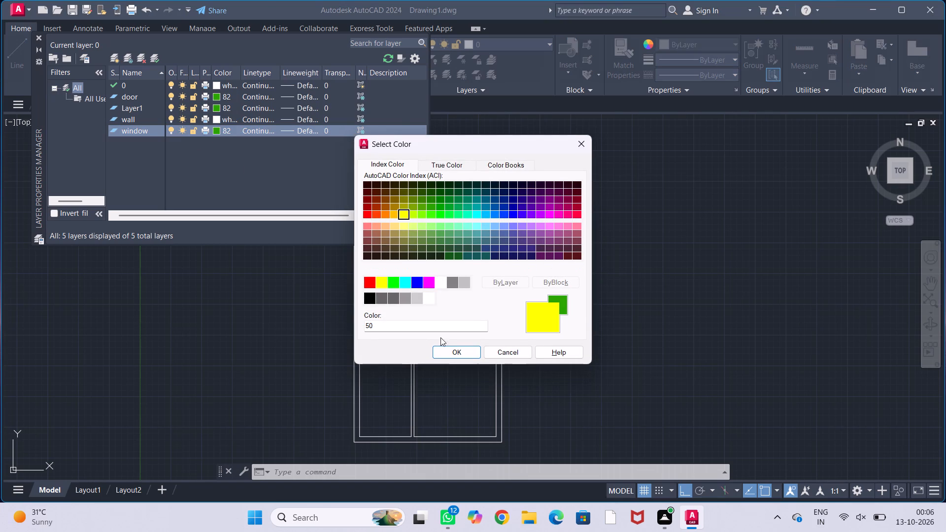
pyautogui.click(449, 350)
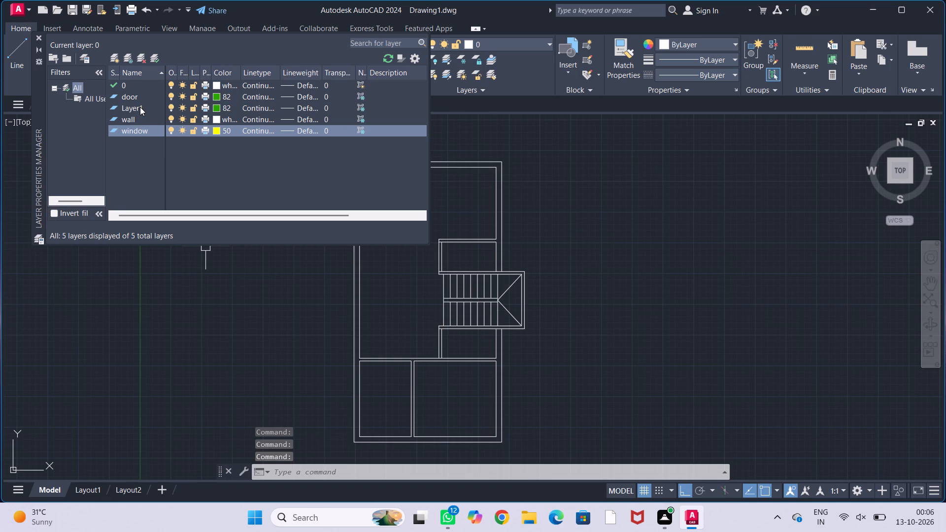
# Make Layer1 the current layer, rename it ventilator and set its colour to orange-red, index 20.
pyautogui.click(140, 107)
pyautogui.click(140, 107)
pyautogui.rightClick(140, 107)
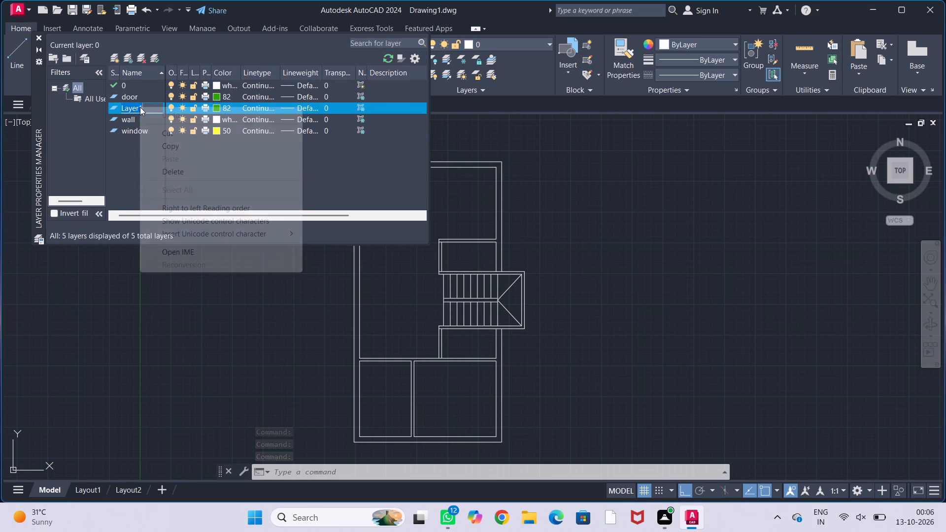
pyautogui.click(140, 107)
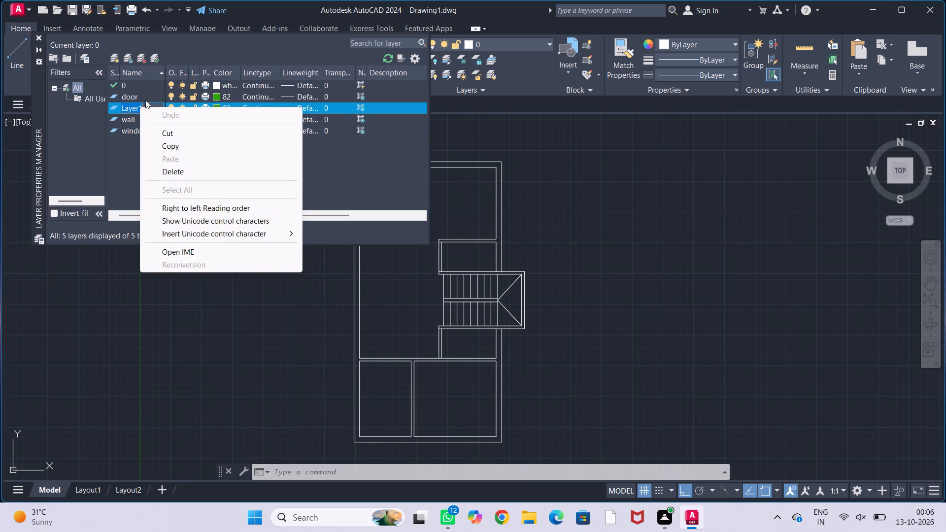
pyautogui.click(152, 101)
pyautogui.doubleClick(152, 106)
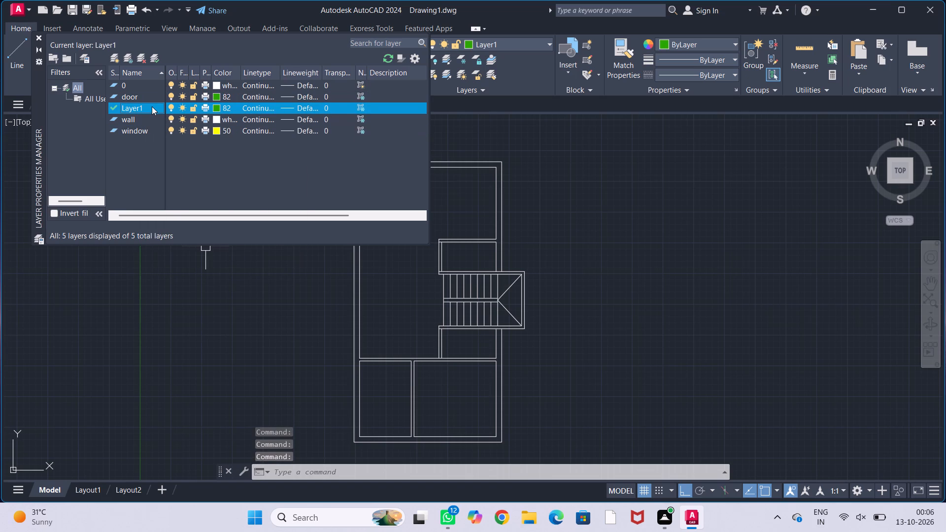
pyautogui.click(152, 106)
pyautogui.press('BackSpace')
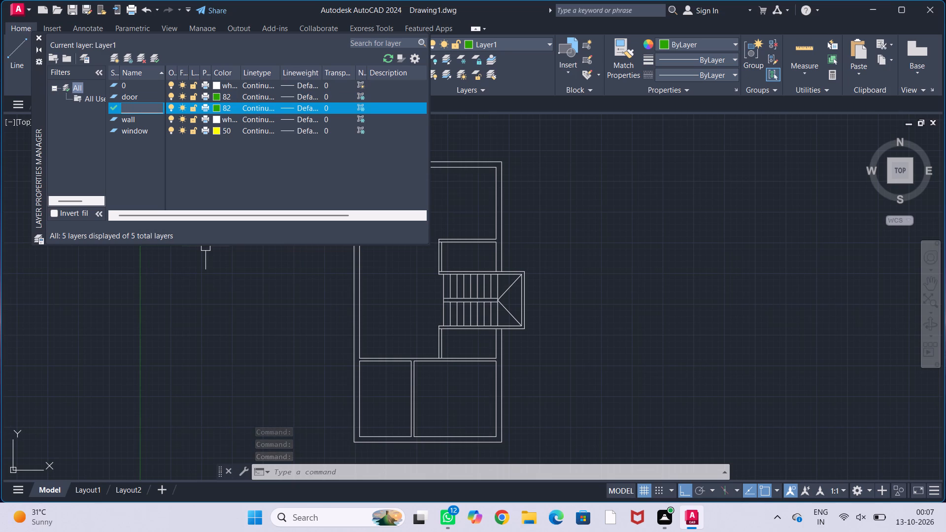
pyautogui.write('ve')
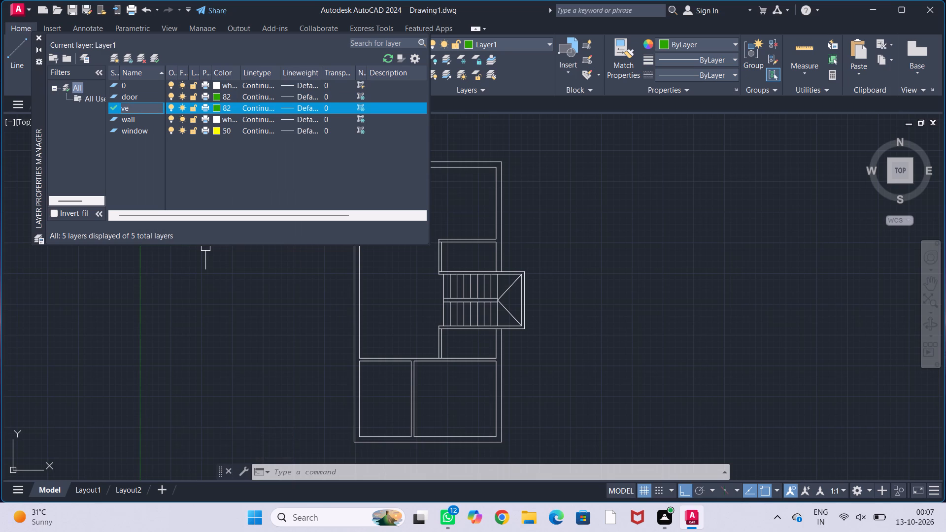
pyautogui.write('ntila')
pyautogui.write('tors')
pyautogui.press('BackSpace')
pyautogui.click(217, 106)
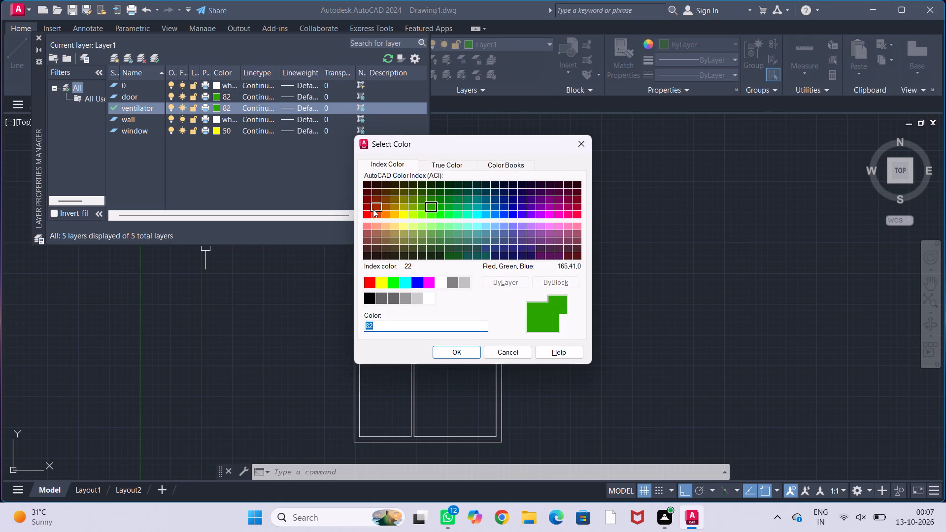
pyautogui.click(374, 214)
pyautogui.click(445, 356)
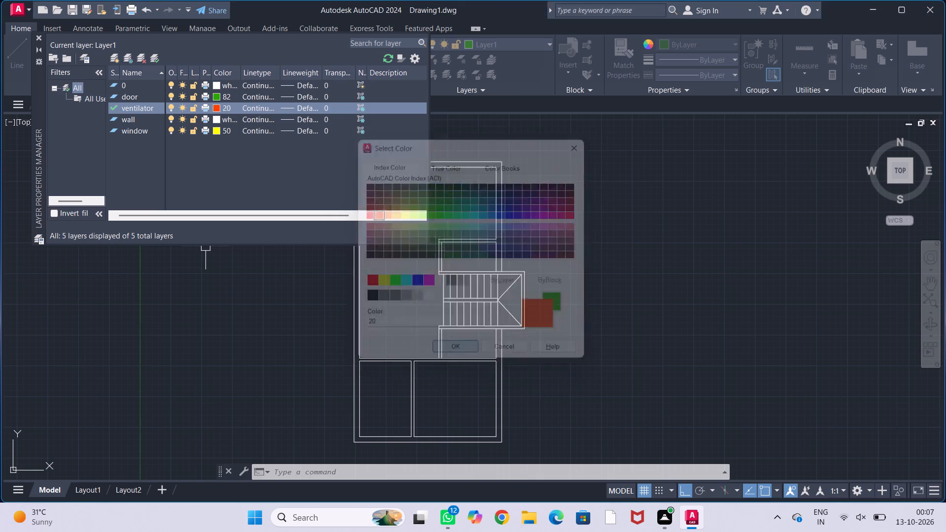
# Create a new layer named furniture with grey colour index 8, and close the layer properties.
pyautogui.click(129, 59)
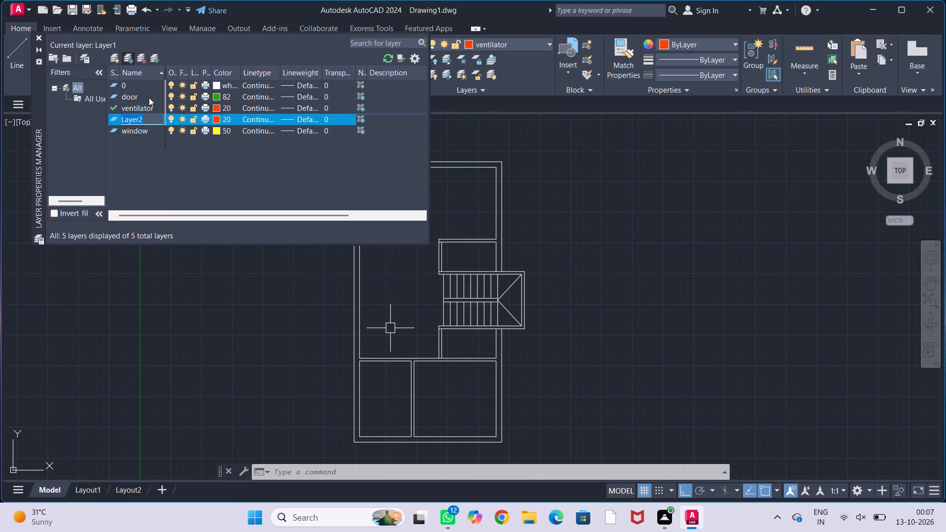
pyautogui.press('BackSpace')
pyautogui.write('fu')
pyautogui.write('rniture')
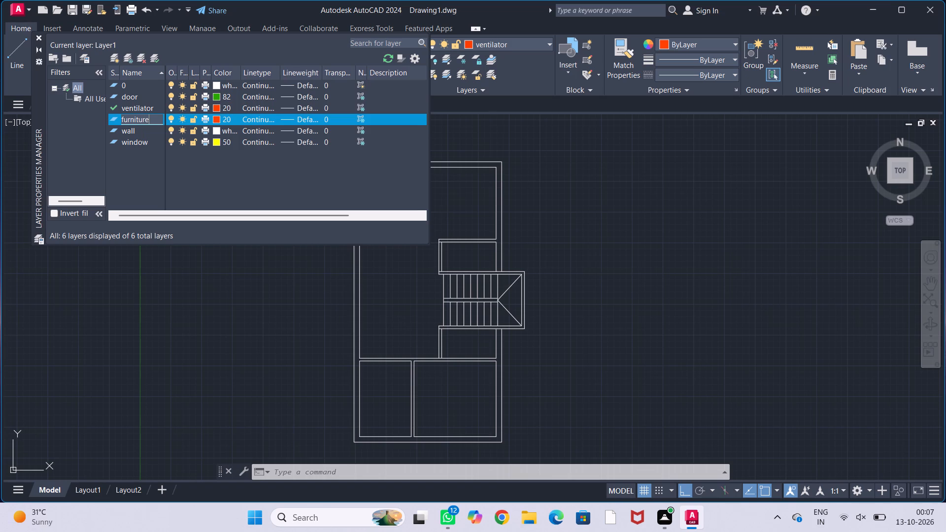
pyautogui.click(214, 119)
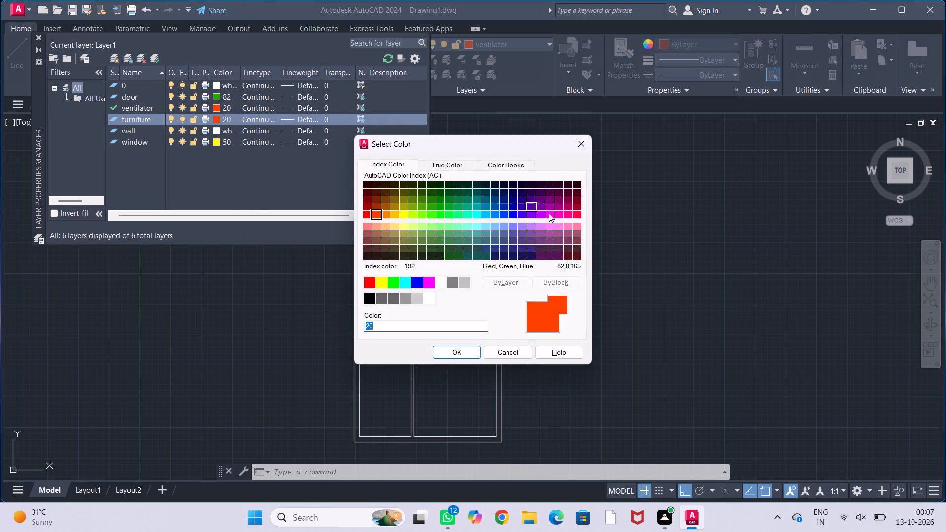
pyautogui.click(455, 285)
pyautogui.click(450, 351)
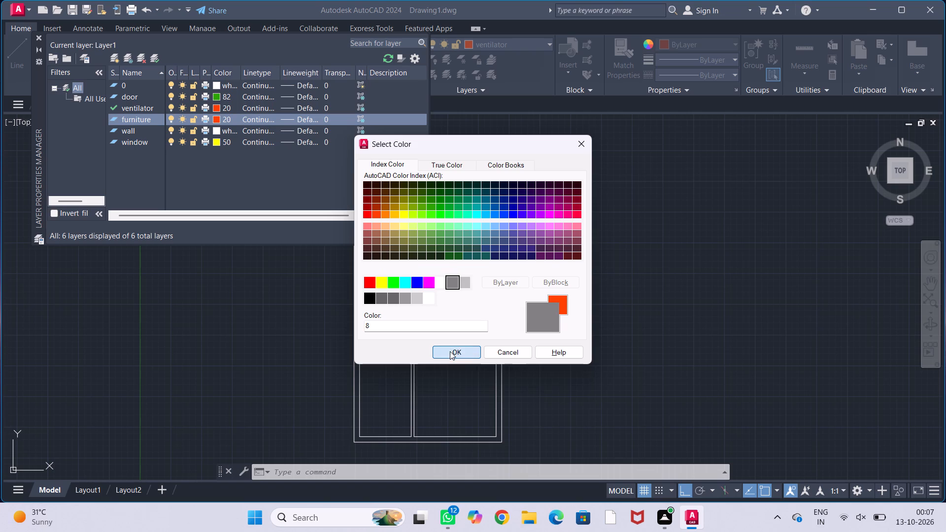
pyautogui.click(39, 36)
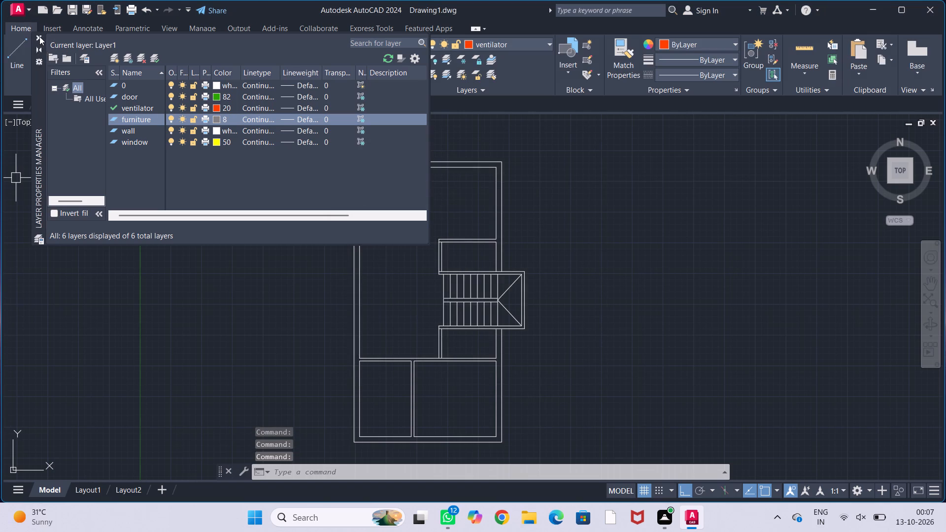
# Select the entire floor plan, including the staircase, and assign it to the wall layer.
pyautogui.scroll(-2, 357, 188)
pyautogui.moveTo(321, 165); pyautogui.dragTo(333, 167)
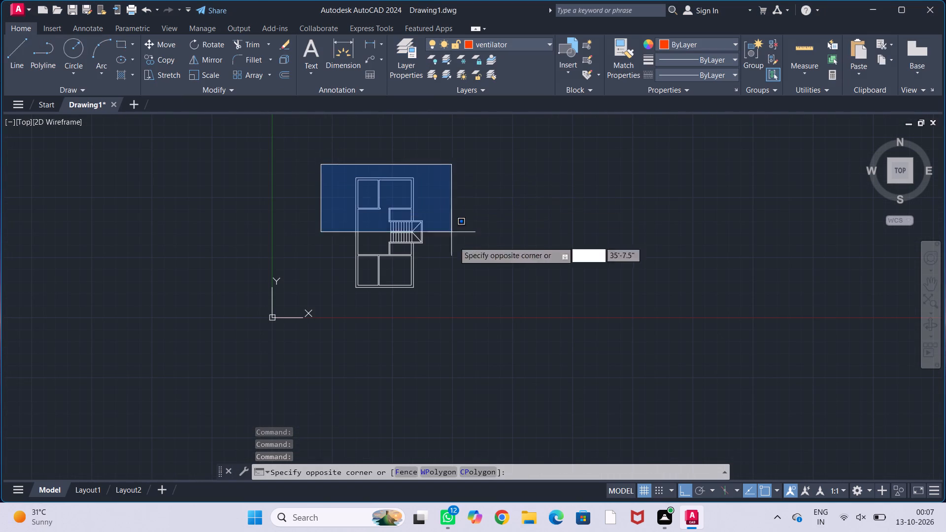
pyautogui.click(448, 302)
pyautogui.click(504, 49)
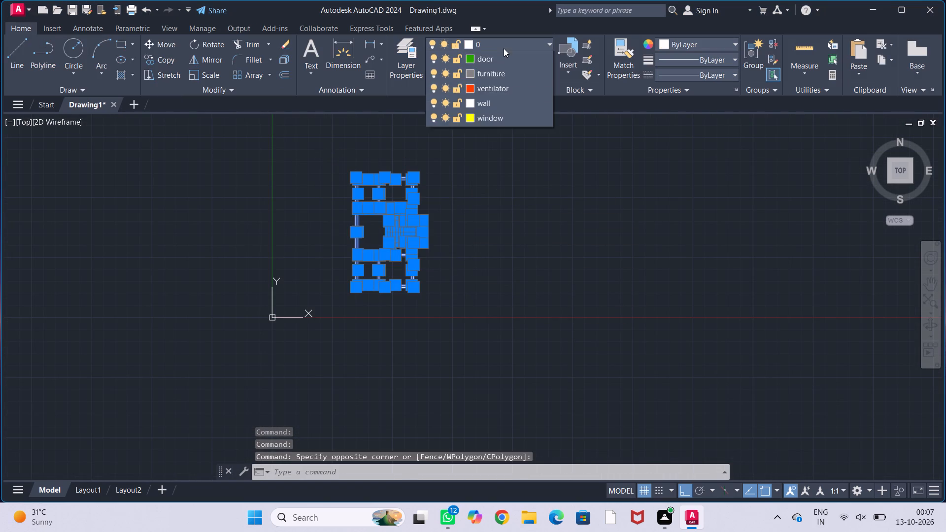
pyautogui.click(503, 116)
pyautogui.press('Escape')
pyautogui.press('Escape')
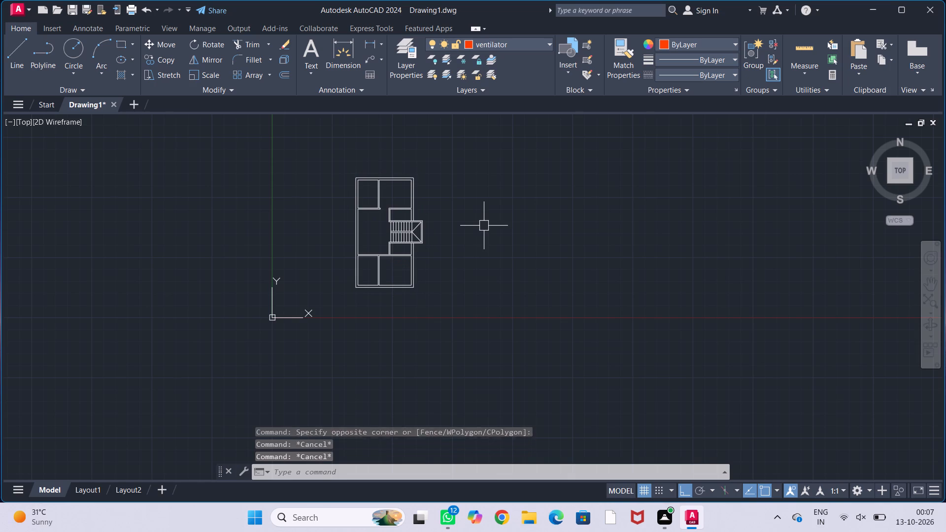
pyautogui.press('Escape')
# Make wall the current layer.
pyautogui.scroll(1, 481, 204)
pyautogui.moveTo(481, 204); pyautogui.dragTo(500, 208, button='middle')
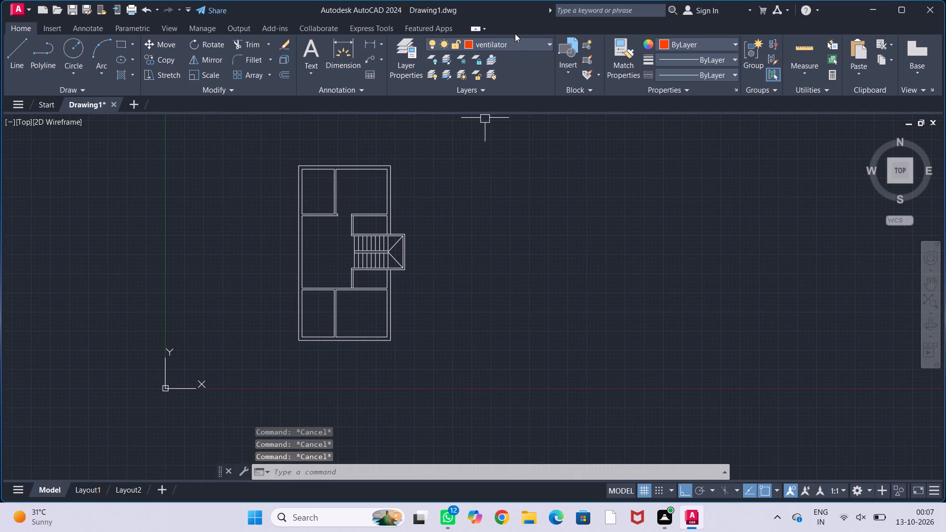
pyautogui.click(517, 41)
pyautogui.click(496, 119)
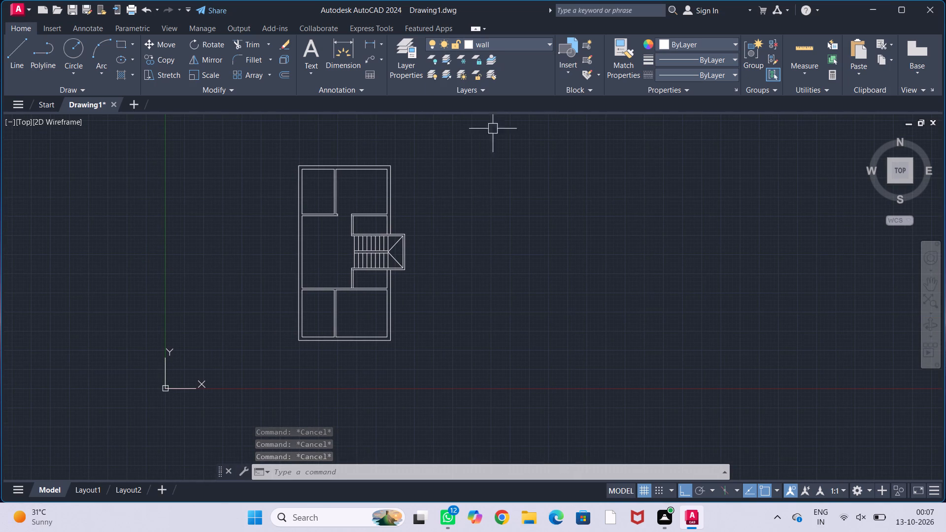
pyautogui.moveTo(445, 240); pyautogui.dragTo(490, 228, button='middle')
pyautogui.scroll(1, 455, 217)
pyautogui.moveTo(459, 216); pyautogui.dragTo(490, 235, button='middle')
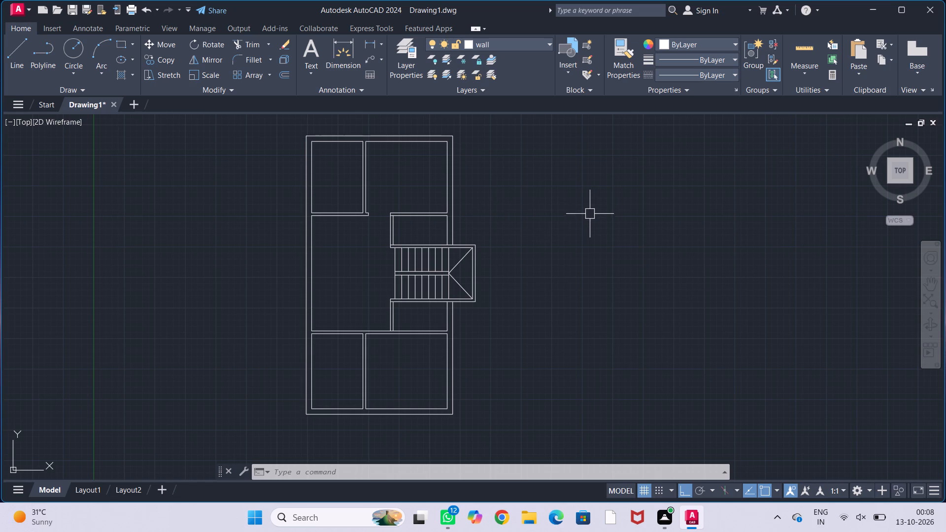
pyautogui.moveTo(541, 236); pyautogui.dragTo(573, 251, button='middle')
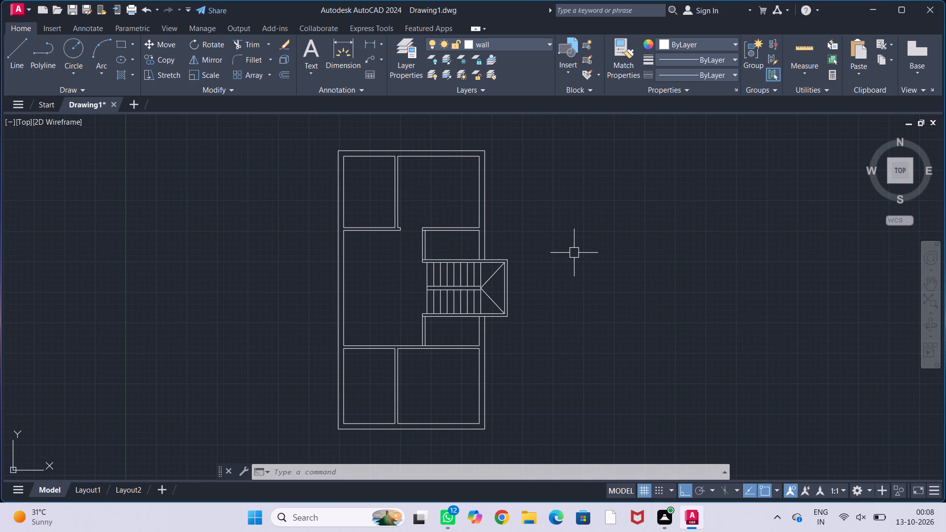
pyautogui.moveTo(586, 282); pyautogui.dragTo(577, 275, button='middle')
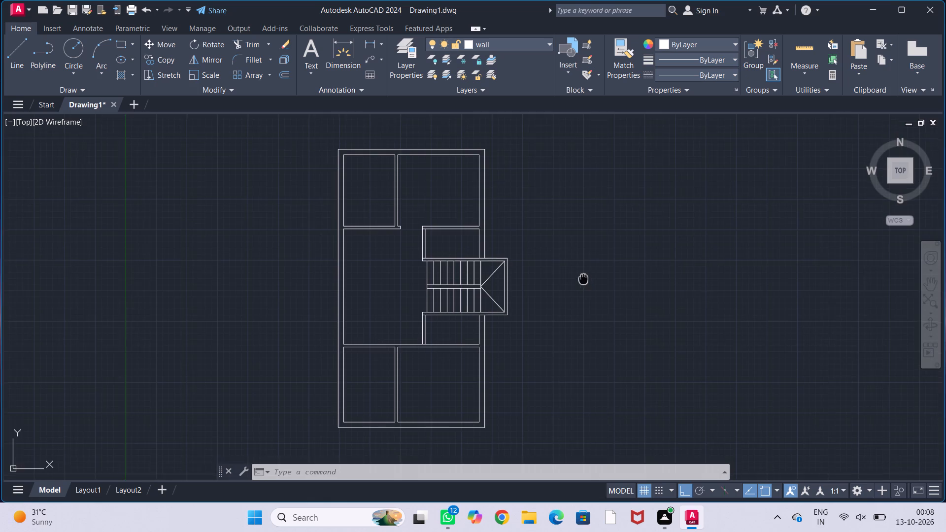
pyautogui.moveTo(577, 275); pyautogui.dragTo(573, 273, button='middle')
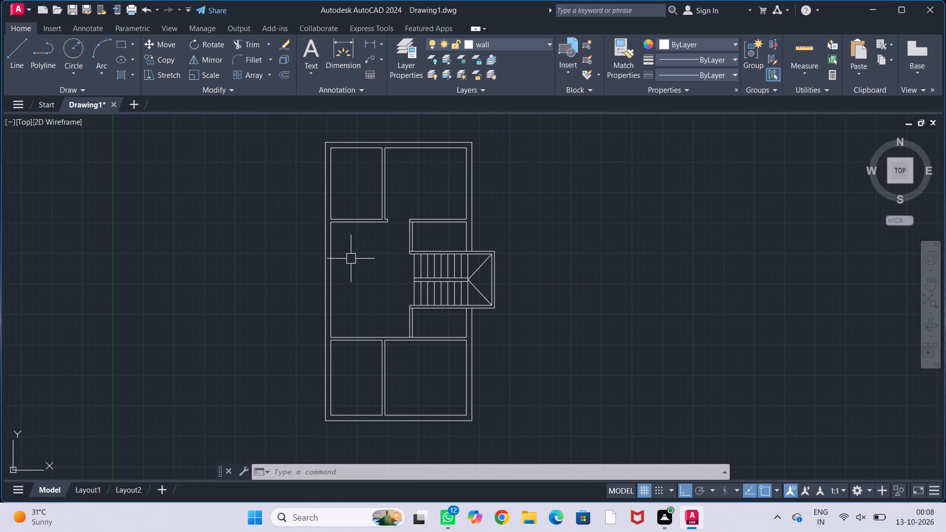
# Offset the partition line on the east side of the plan's upper-left room 4.5" into that room.
pyautogui.moveTo(359, 259); pyautogui.dragTo(390, 322, button='middle')
pyautogui.scroll(1, 384, 294)
pyautogui.moveTo(401, 287); pyautogui.dragTo(383, 308, button='middle')
pyautogui.scroll(1, 383, 303)
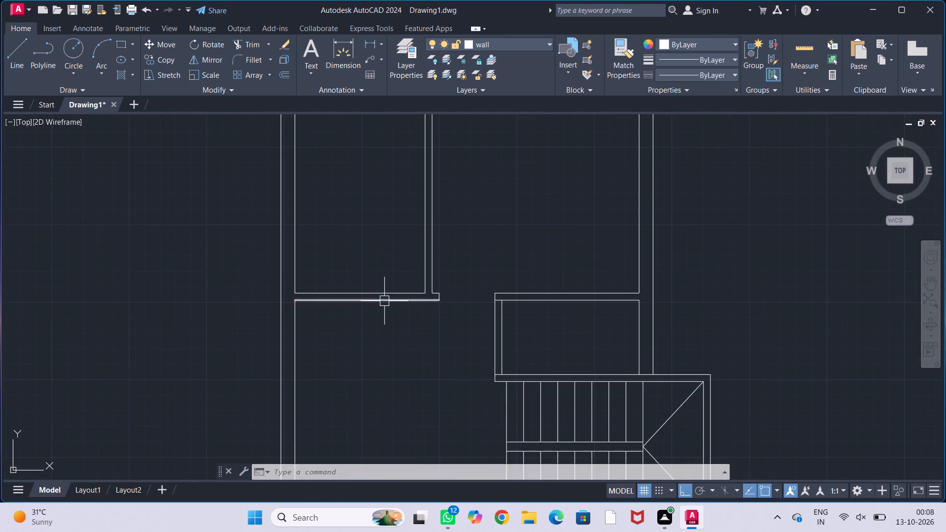
pyautogui.moveTo(392, 273); pyautogui.dragTo(357, 332, button='middle')
pyautogui.write('off')
pyautogui.press('Return')
pyautogui.write('4.5"')
pyautogui.press('Return')
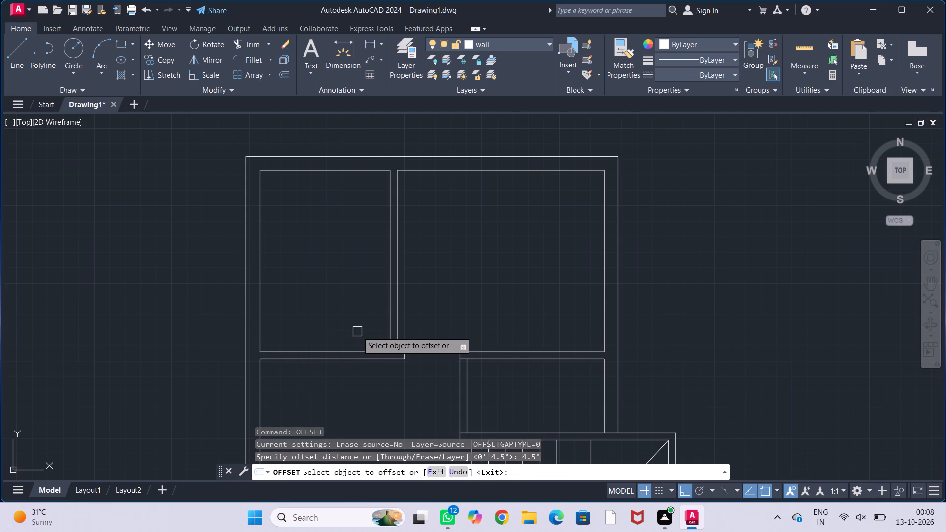
pyautogui.click(388, 337)
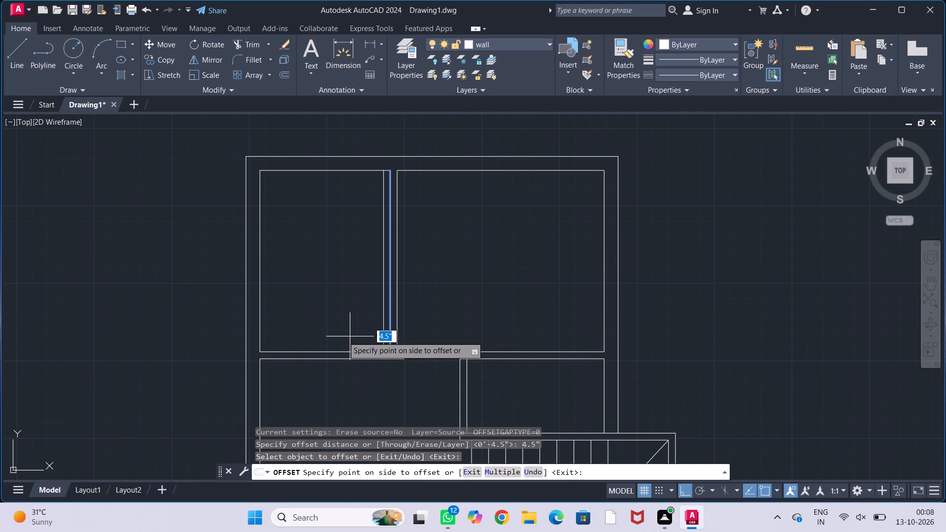
pyautogui.click(342, 336)
pyautogui.press('Escape')
pyautogui.press('Escape')
pyautogui.press('Escape')
pyautogui.press('Escape')
# Offset the new line 3' further into the upper-left room to mark the door opening's width.
pyautogui.press('o')
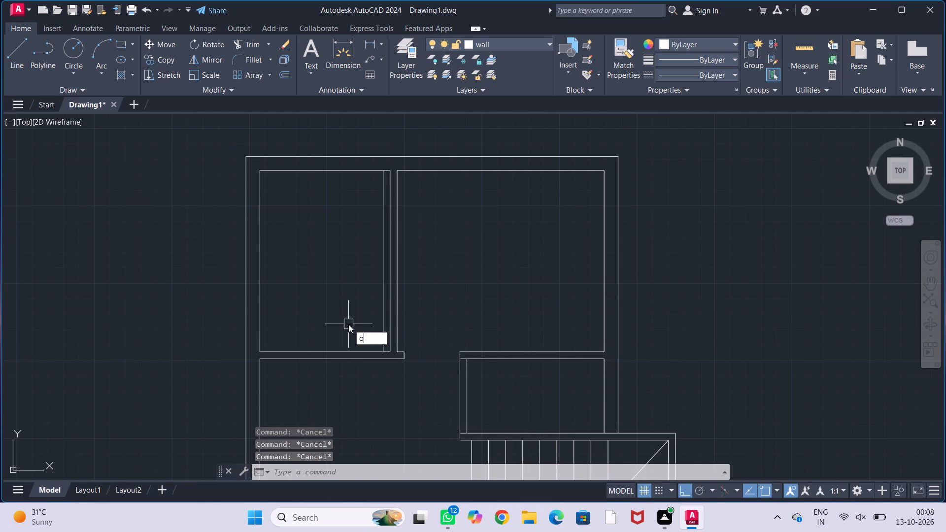
pyautogui.write('ff')
pyautogui.press('Return')
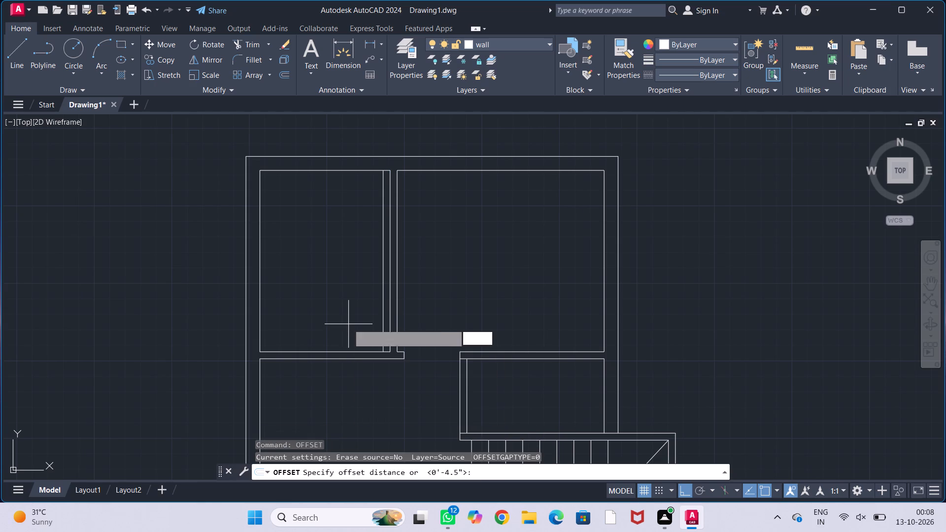
pyautogui.press('3')
pyautogui.press("'")
pyautogui.press('Return')
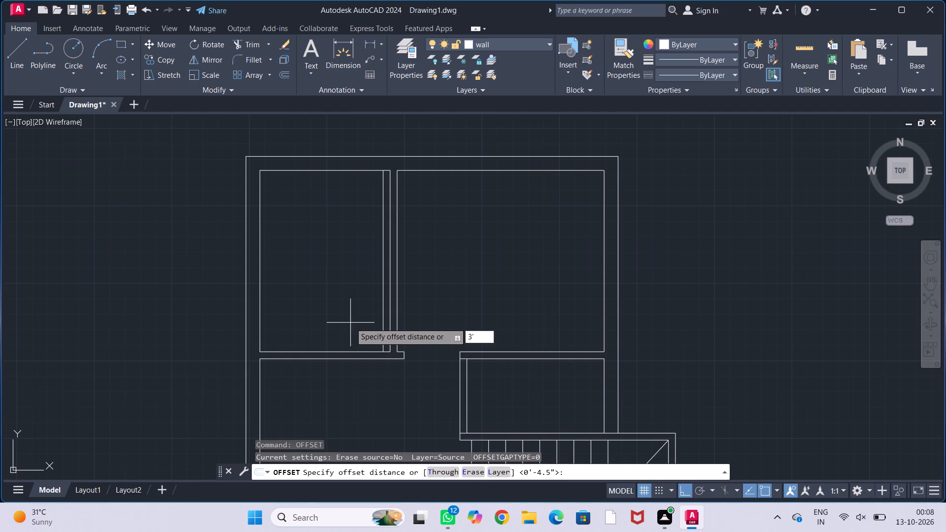
pyautogui.click(381, 320)
pyautogui.click(360, 320)
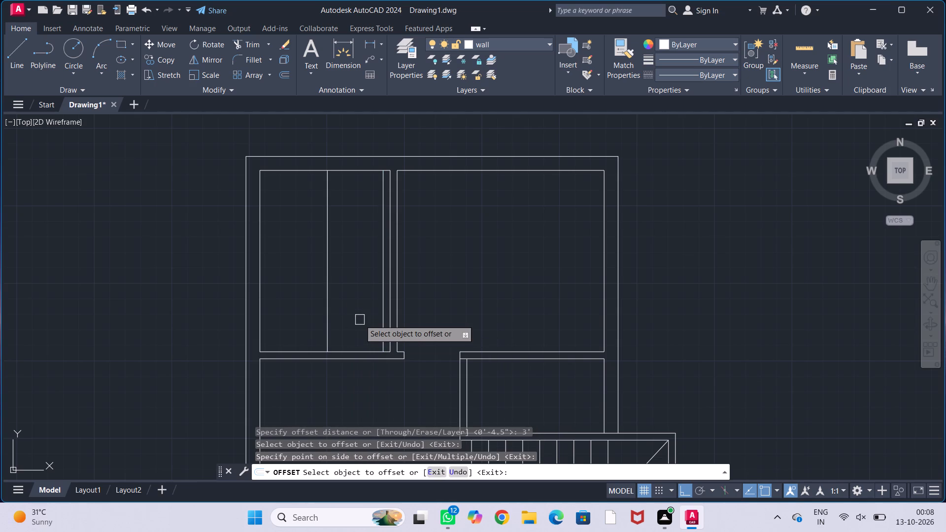
pyautogui.press('Escape')
pyautogui.press('Escape')
pyautogui.press('Escape')
pyautogui.press('Escape')
pyautogui.press('Escape')
# Extend both door opening lines through the upper-left room's bottom wall to its lower face.
pyautogui.write('ex')
pyautogui.press('Return')
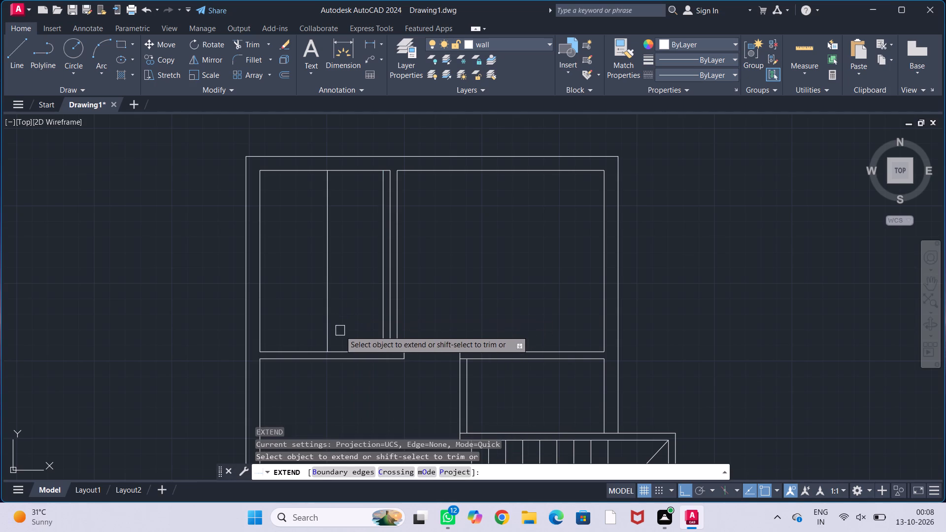
pyautogui.click(326, 334)
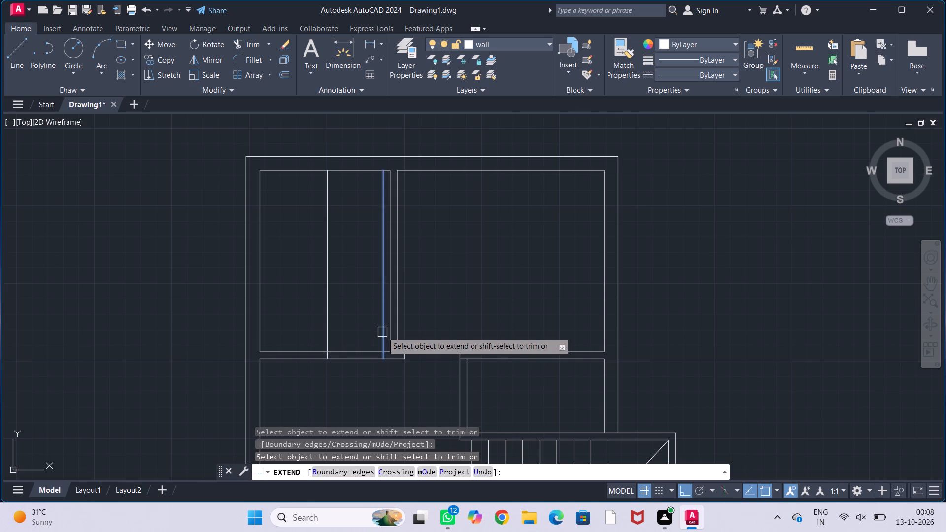
pyautogui.click(382, 332)
pyautogui.press('Escape')
pyautogui.press('Escape')
pyautogui.press('Escape')
pyautogui.press('Escape')
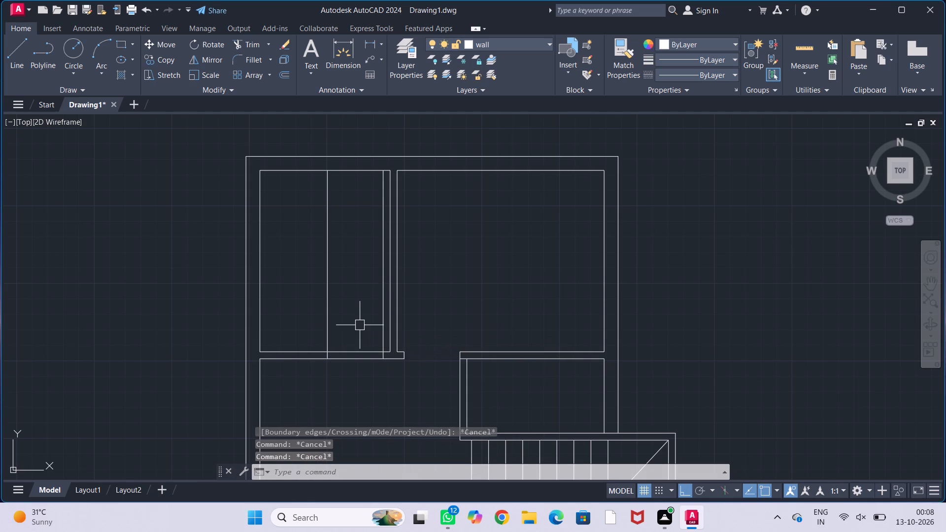
# Trim the bottom wall between the two opening lines and the excess lines above it to form the upper-left room's door opening.
pyautogui.write('tr')
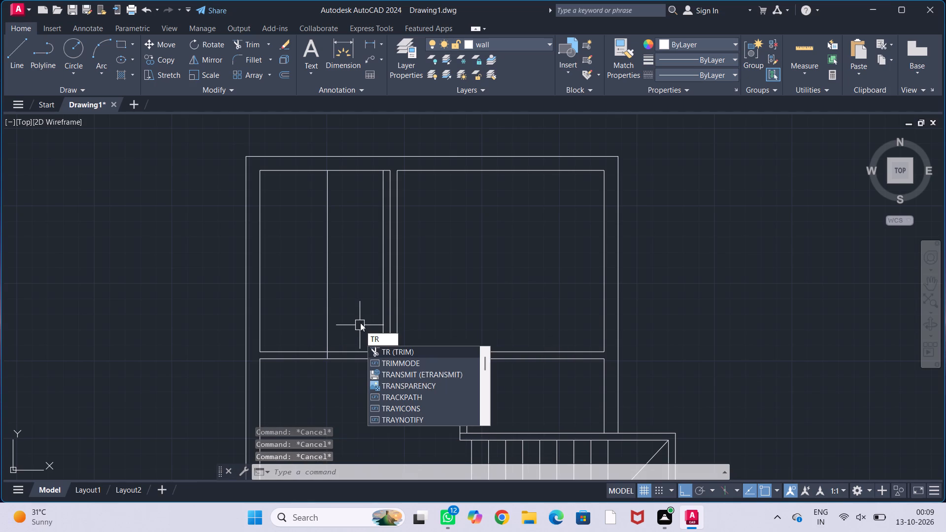
pyautogui.press('Return')
pyautogui.moveTo(361, 324); pyautogui.dragTo(369, 388)
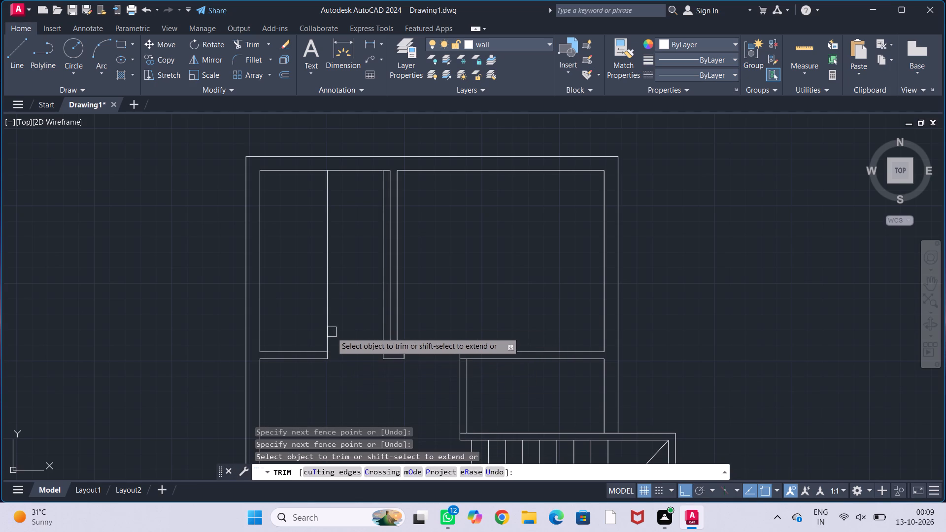
pyautogui.click(331, 332)
pyautogui.click(379, 332)
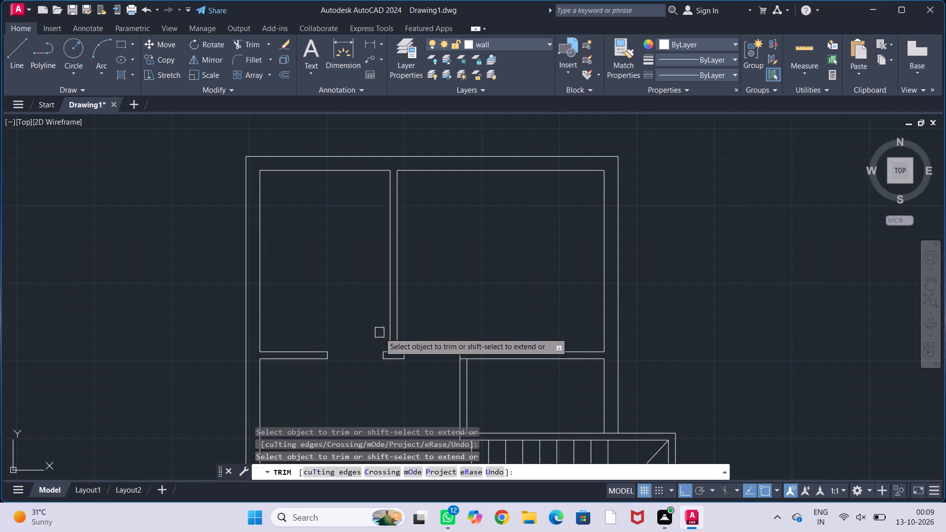
pyautogui.press('Escape')
pyautogui.press('Escape')
pyautogui.press('Escape')
pyautogui.press('Escape')
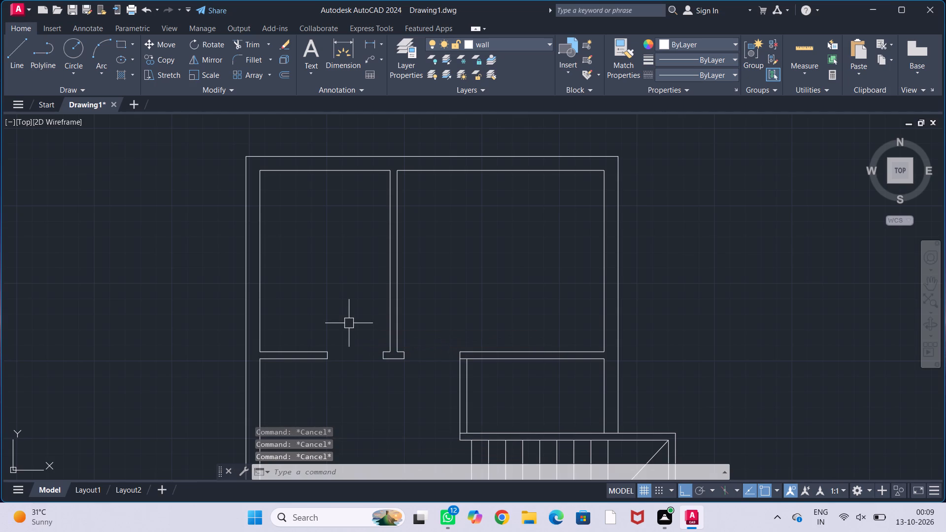
# Trim the short leftover wall lines at both left corners of the small room above the staircase.
pyautogui.moveTo(446, 271); pyautogui.dragTo(457, 246, button='middle')
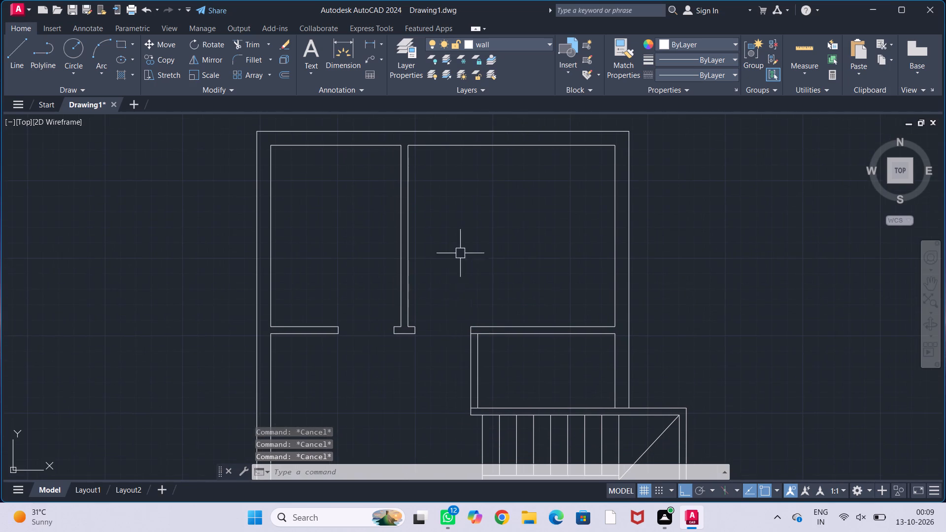
pyautogui.moveTo(454, 345); pyautogui.dragTo(439, 305, button='middle')
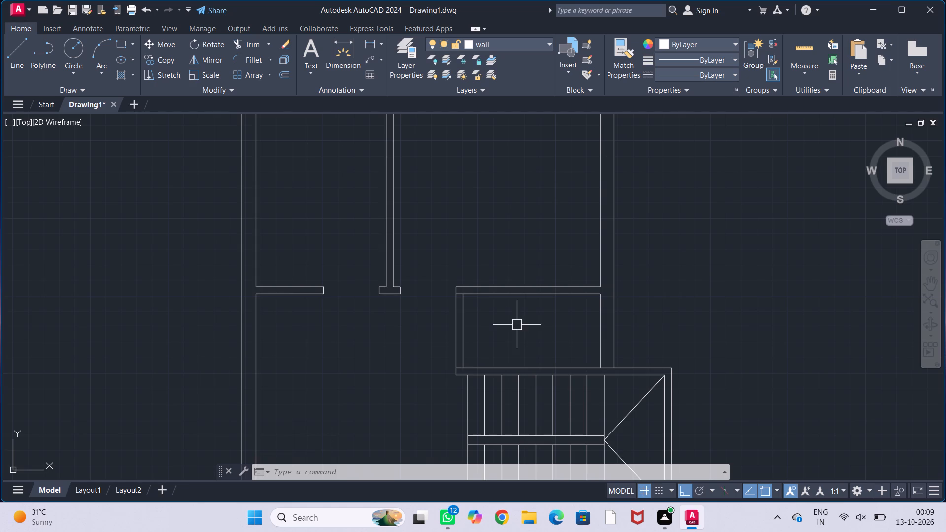
pyautogui.scroll(1, 488, 313)
pyautogui.moveTo(475, 315); pyautogui.dragTo(447, 310, button='middle')
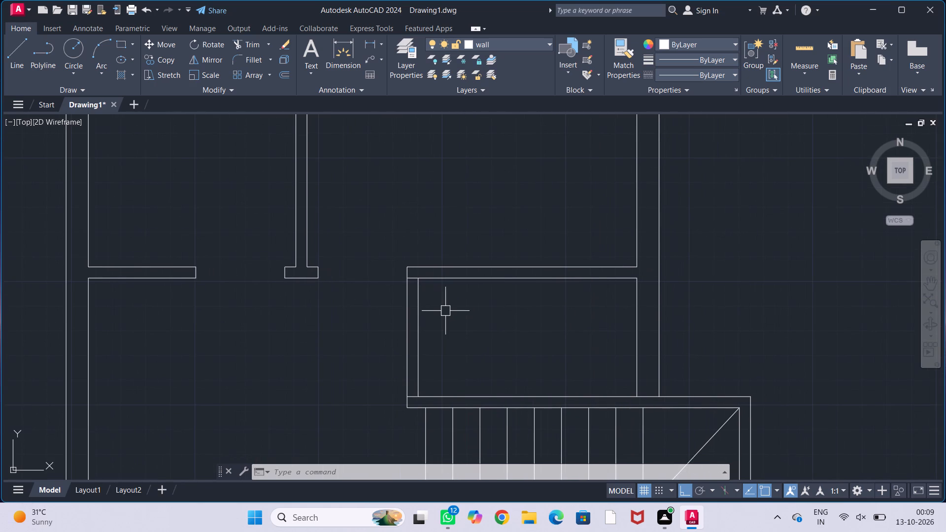
pyautogui.write('tr')
pyautogui.press('Return')
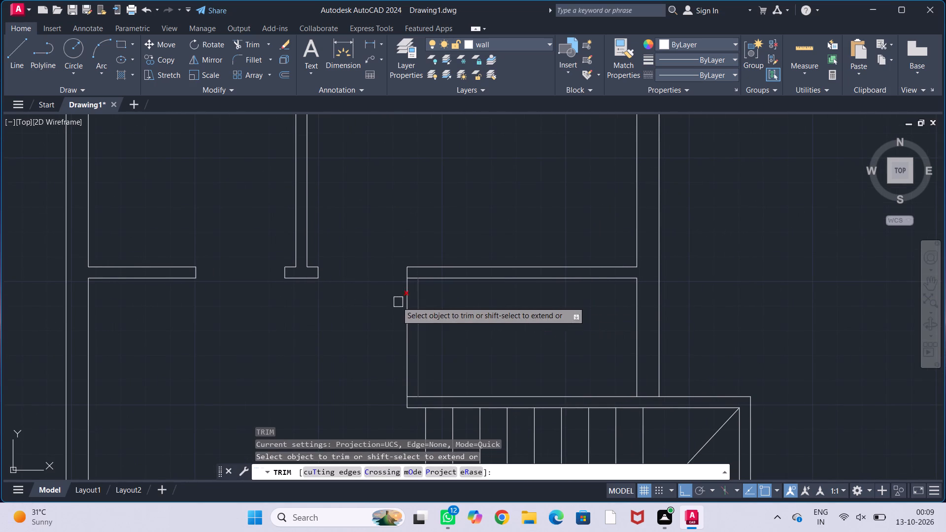
pyautogui.scroll(2, 400, 290)
pyautogui.click(426, 257)
pyautogui.scroll(-2, 425, 271)
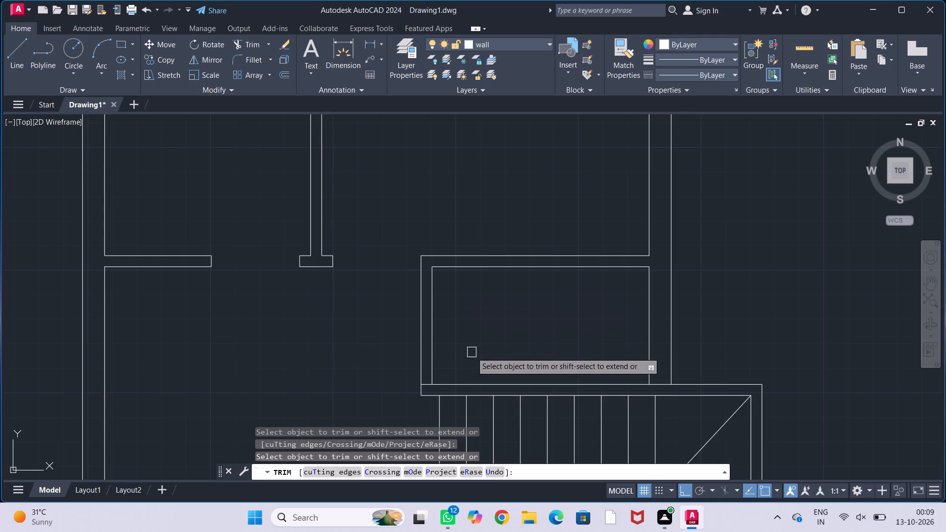
pyautogui.scroll(2, 428, 387)
pyautogui.click(418, 380)
pyautogui.scroll(-3, 537, 273)
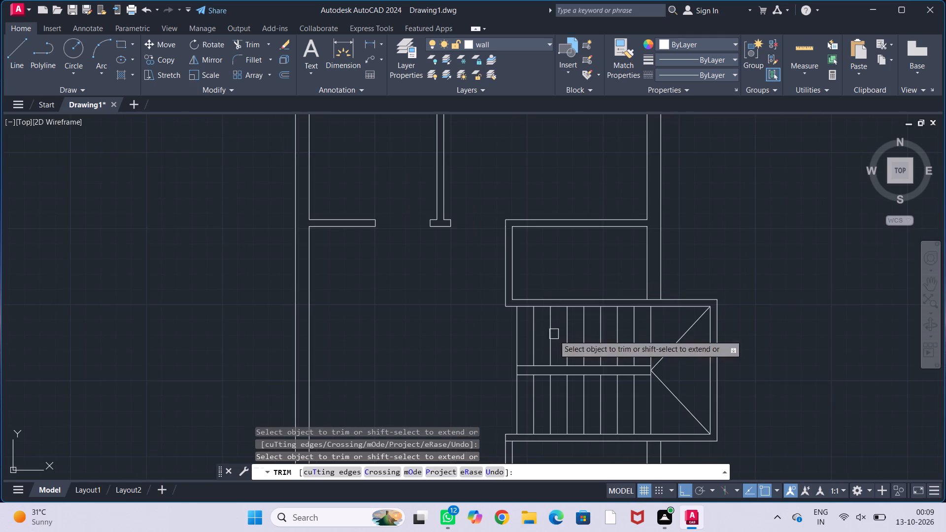
# Trim the leftover wall line at the upper-left corner of the small room below the staircase.
pyautogui.moveTo(554, 336); pyautogui.dragTo(494, 215, button='middle')
pyautogui.moveTo(498, 329); pyautogui.dragTo(471, 268, button='middle')
pyautogui.scroll(1, 416, 246)
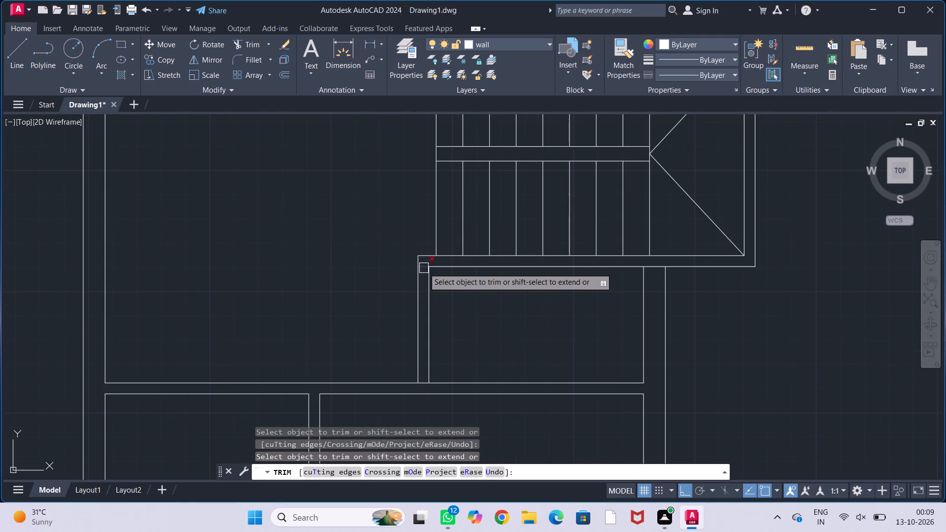
pyautogui.scroll(2, 424, 267)
pyautogui.click(421, 264)
pyautogui.scroll(-4, 491, 313)
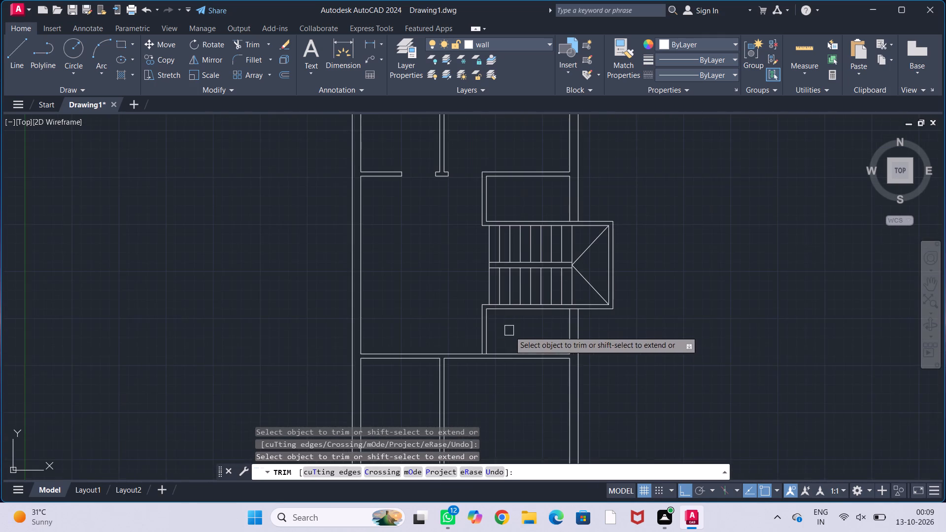
pyautogui.moveTo(510, 331); pyautogui.dragTo(494, 346, button='middle')
pyautogui.press('Escape')
pyautogui.press('Escape')
pyautogui.press('Escape')
pyautogui.press('Escape')
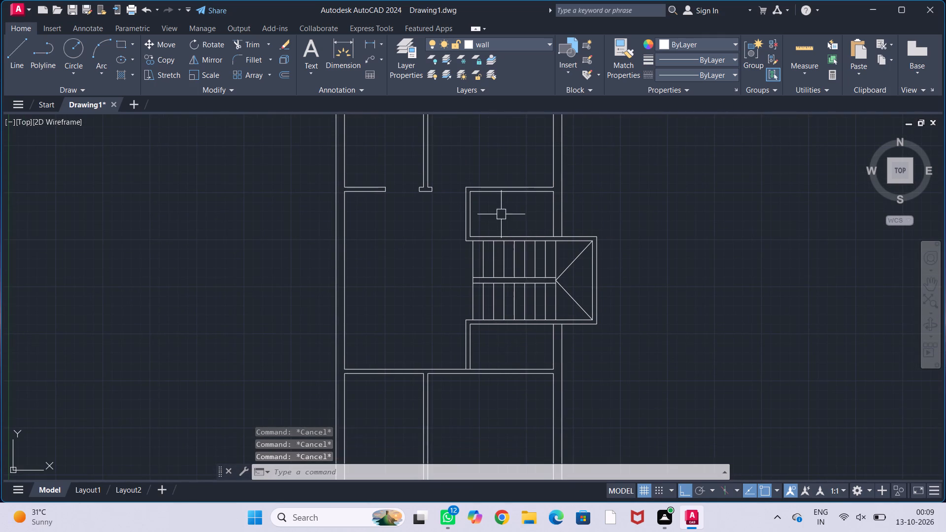
# Offset the left inner wall line of the small room above the staircase 4.5" into the room.
pyautogui.moveTo(501, 213); pyautogui.dragTo(499, 263, button='middle')
pyautogui.scroll(2, 479, 262)
pyautogui.moveTo(478, 261); pyautogui.dragTo(464, 293, button='middle')
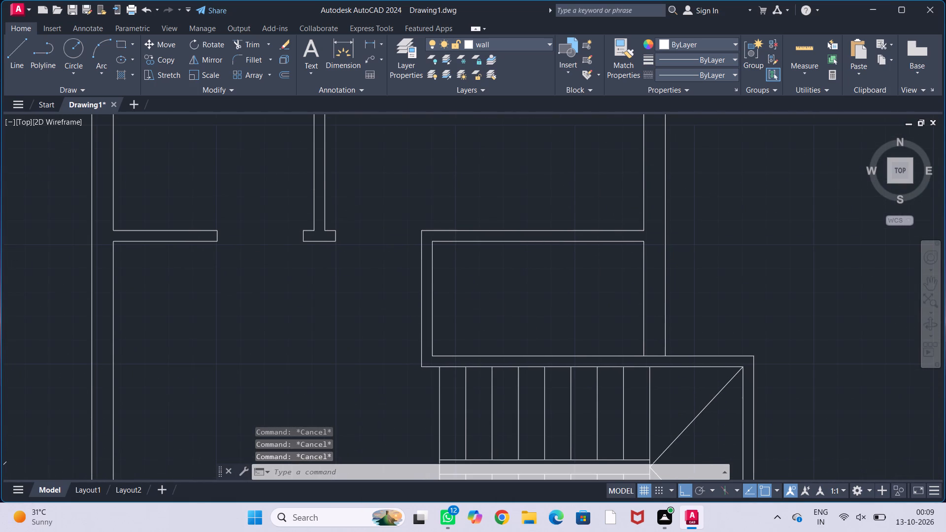
pyautogui.press('o')
pyautogui.write('gg')
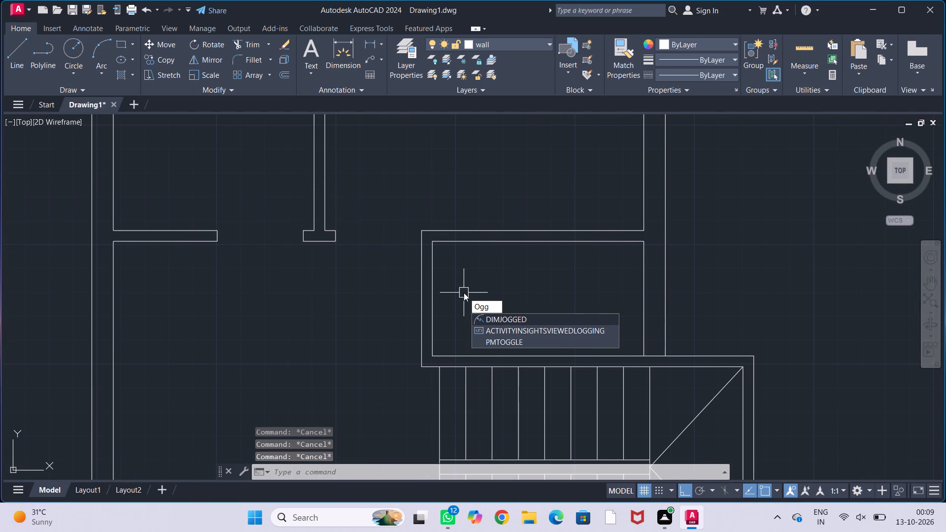
pyautogui.press('BackSpace')
pyautogui.press('BackSpace')
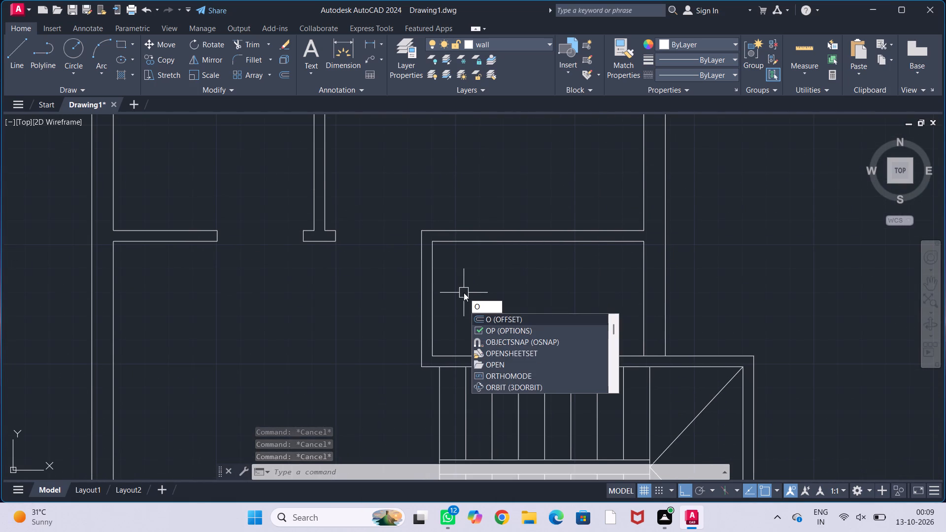
pyautogui.write('ff')
pyautogui.press('Return')
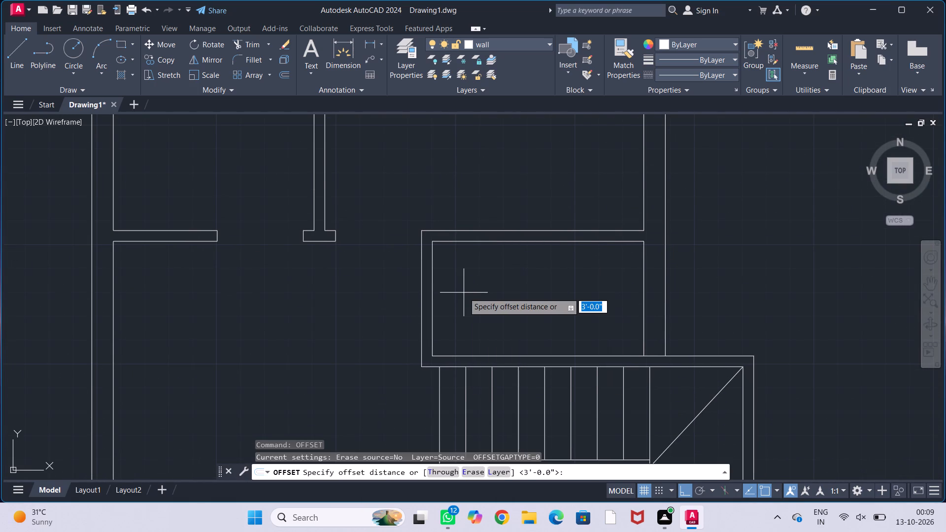
pyautogui.write('4.')
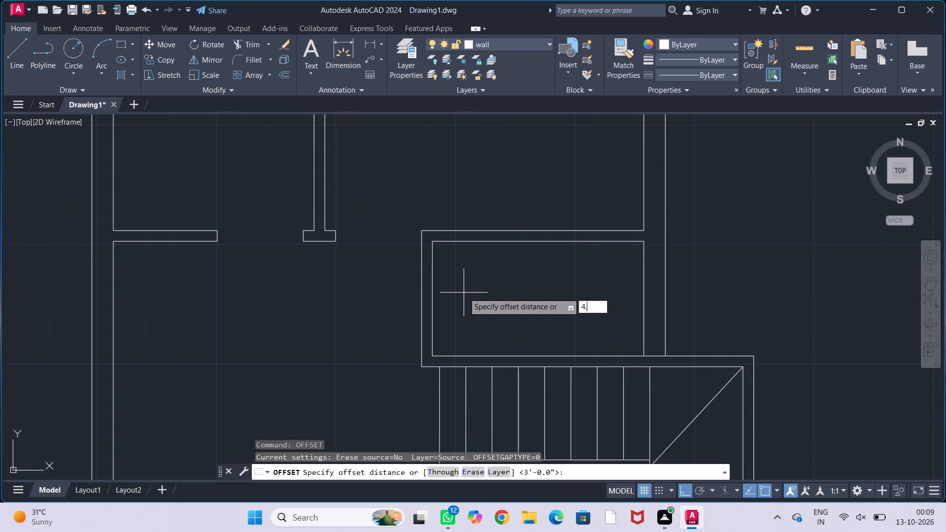
pyautogui.press('5')
pyautogui.hotkey('shift', '"')
pyautogui.press('Return')
pyautogui.click(434, 271)
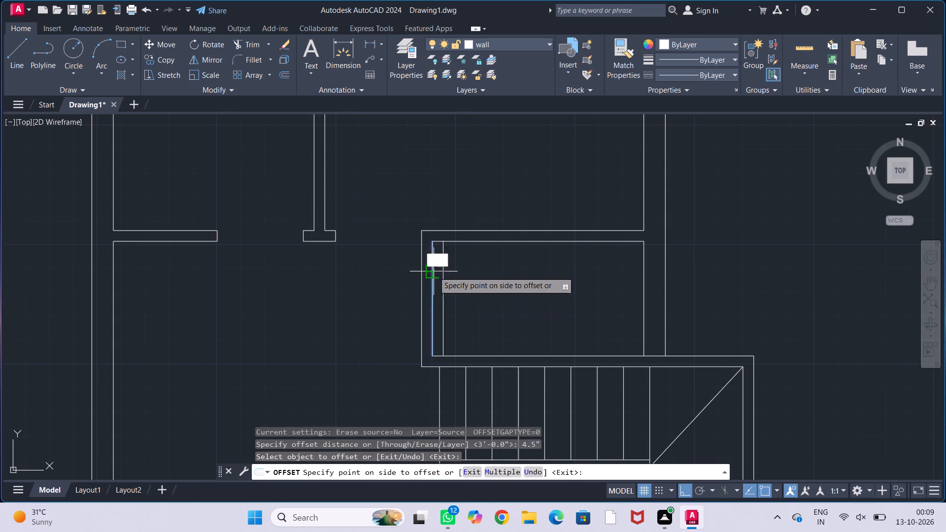
pyautogui.click(457, 273)
pyautogui.press('Escape')
pyautogui.press('Escape')
pyautogui.press('Escape')
pyautogui.press('Escape')
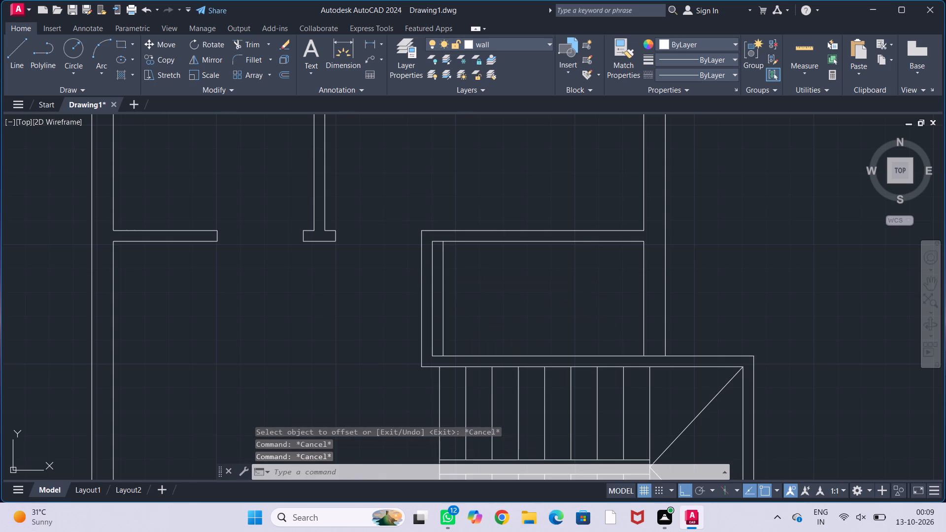
# Offset the new line 2'6" further into the room to mark the other side of the door opening.
pyautogui.write('off')
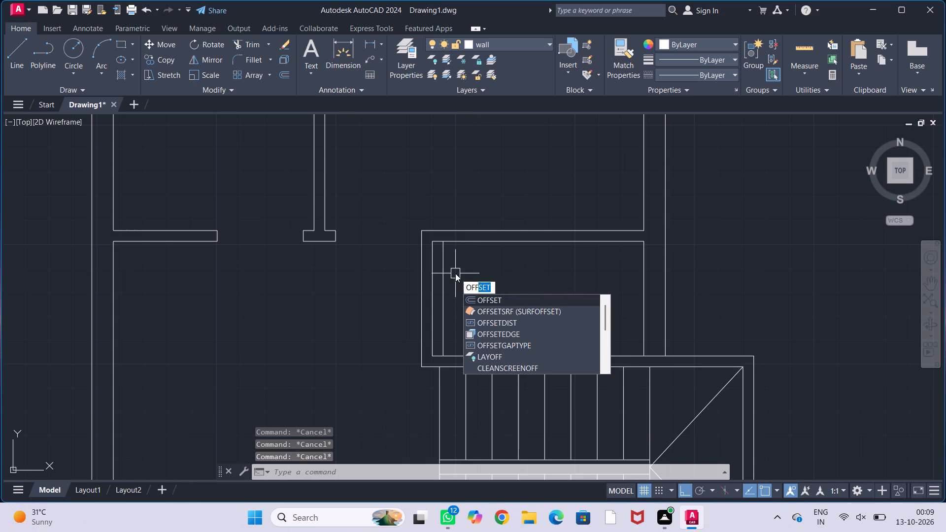
pyautogui.press('Return')
pyautogui.write('2\'6"')
pyautogui.press('Return')
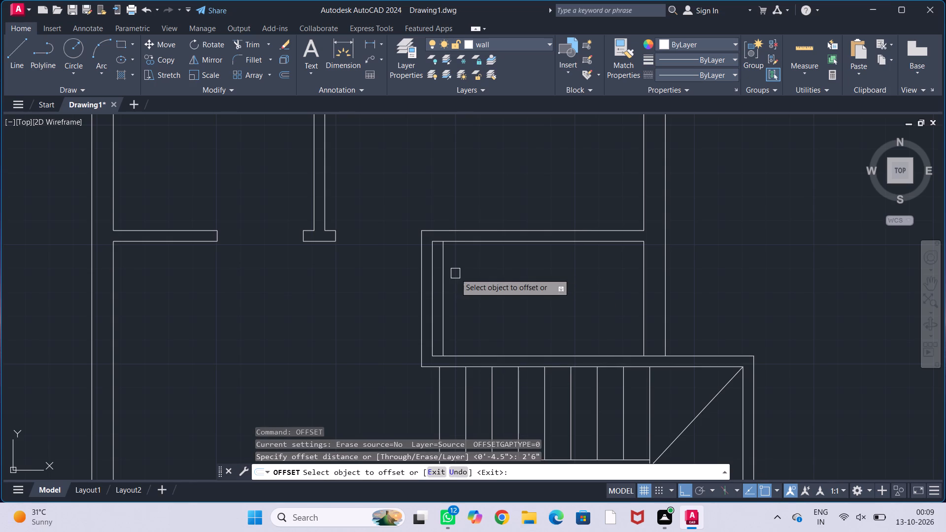
pyautogui.click(443, 280)
pyautogui.click(481, 286)
pyautogui.press('Escape')
pyautogui.press('Escape')
pyautogui.press('Escape')
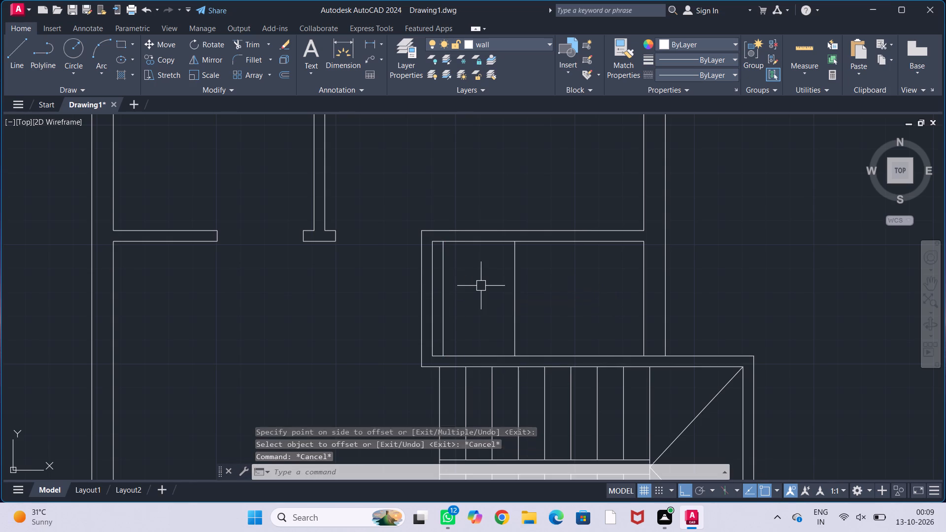
pyautogui.press('Escape')
# Extend both door opening lines through the small room's top wall to its upper face.
pyautogui.write('ex')
pyautogui.press('Return')
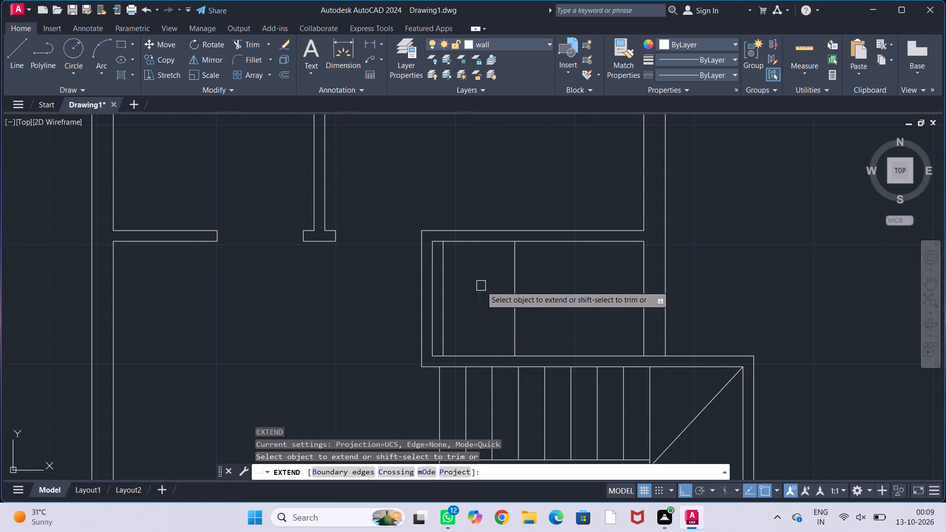
pyautogui.click(446, 293)
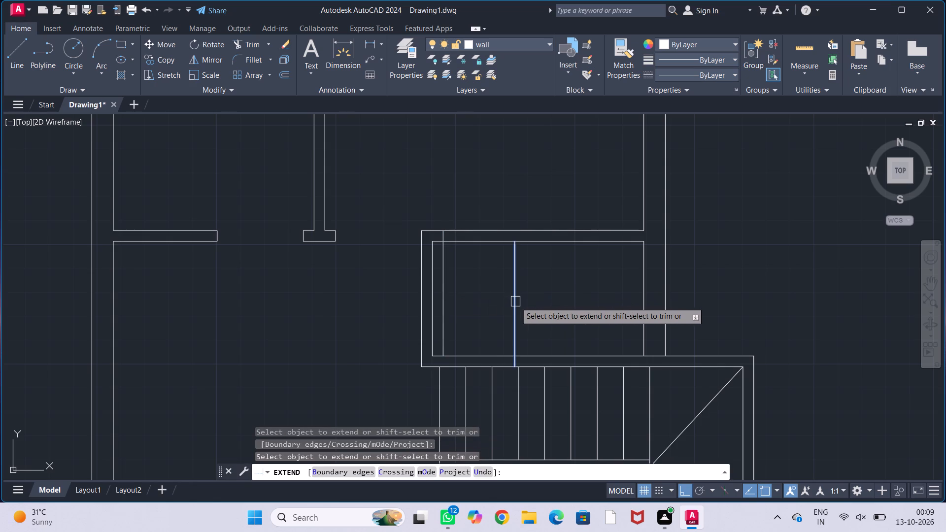
pyautogui.click(519, 285)
pyautogui.press('Escape')
pyautogui.press('Escape')
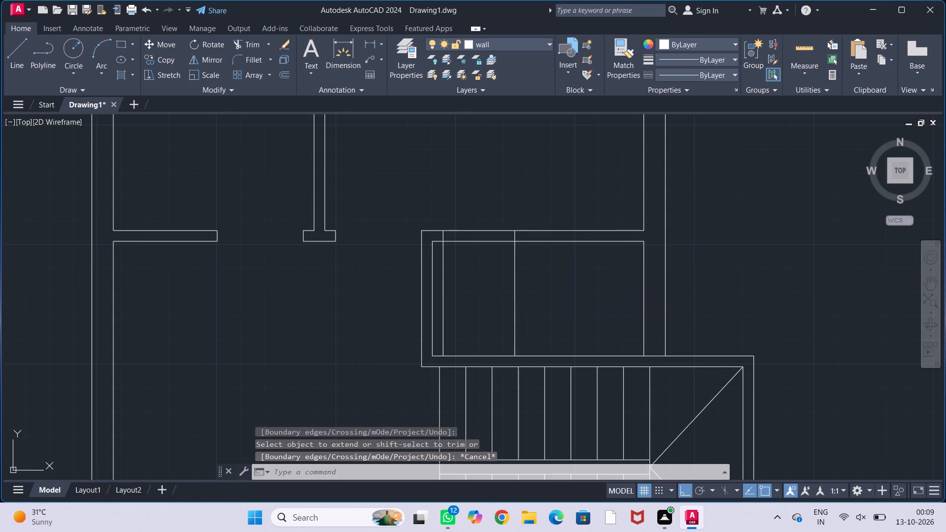
pyautogui.press('Escape')
pyautogui.press('Escape')
# Trim the opening lines inside the small room and the top wall between them to form its door opening.
pyautogui.write('tr')
pyautogui.press('Return')
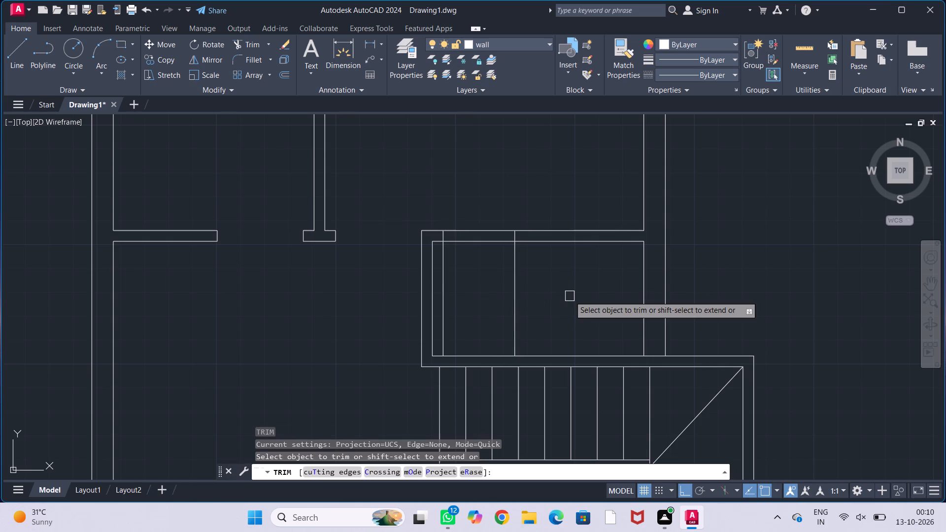
pyautogui.click(512, 306)
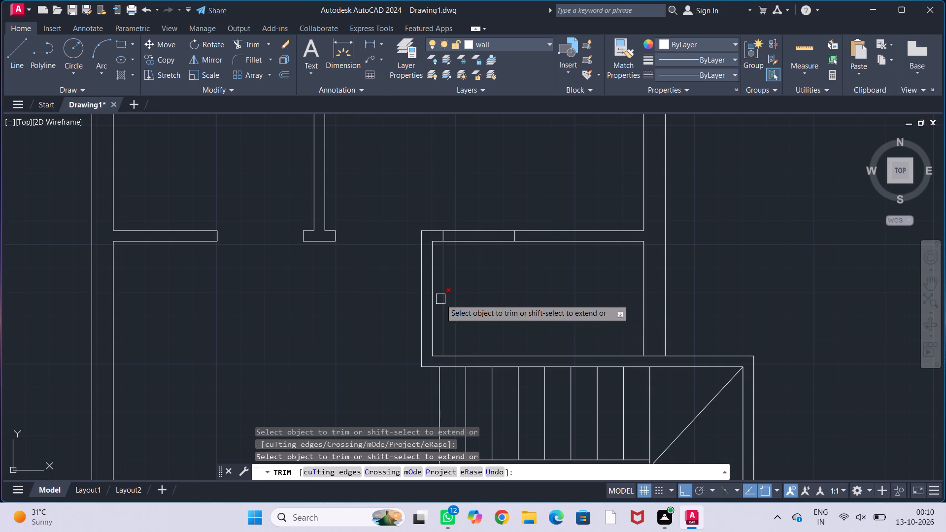
pyautogui.click(441, 299)
pyautogui.moveTo(473, 209); pyautogui.dragTo(476, 269)
pyautogui.press('Escape')
pyautogui.press('Escape')
pyautogui.press('Escape')
pyautogui.press('Escape')
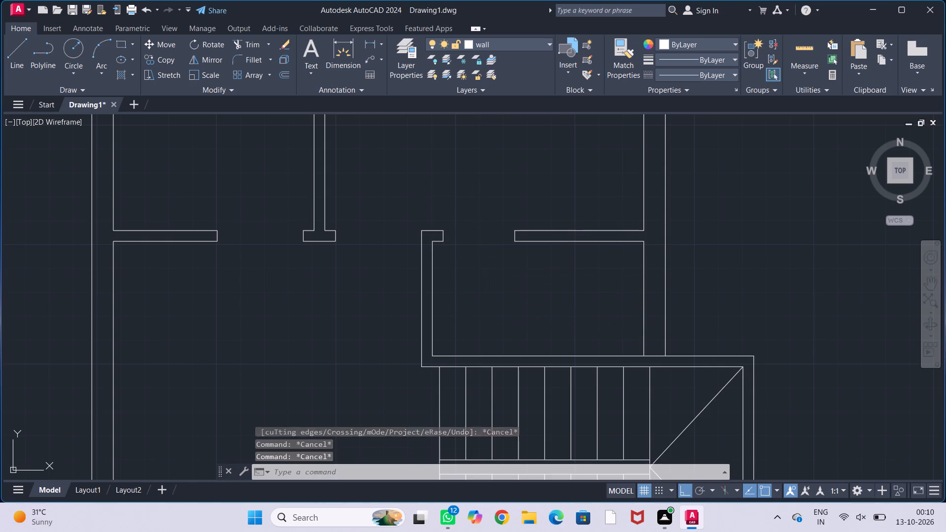
pyautogui.press('Escape')
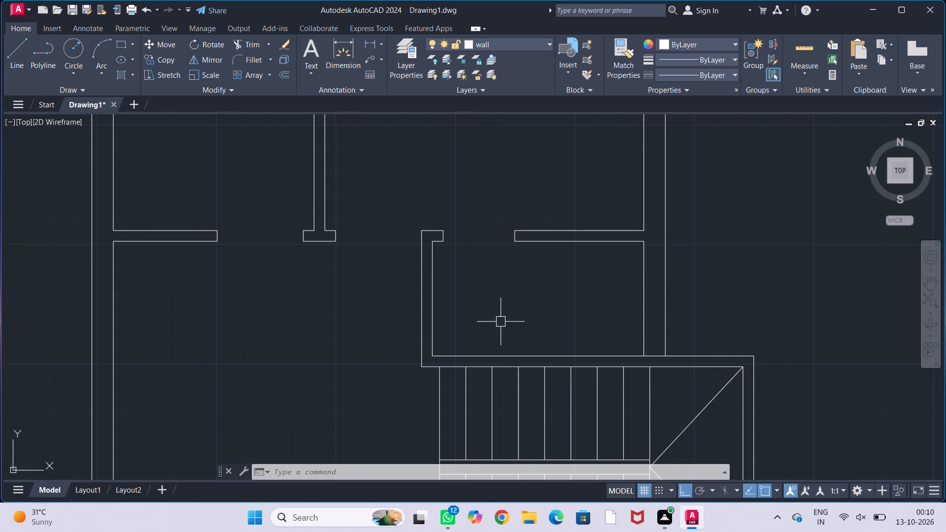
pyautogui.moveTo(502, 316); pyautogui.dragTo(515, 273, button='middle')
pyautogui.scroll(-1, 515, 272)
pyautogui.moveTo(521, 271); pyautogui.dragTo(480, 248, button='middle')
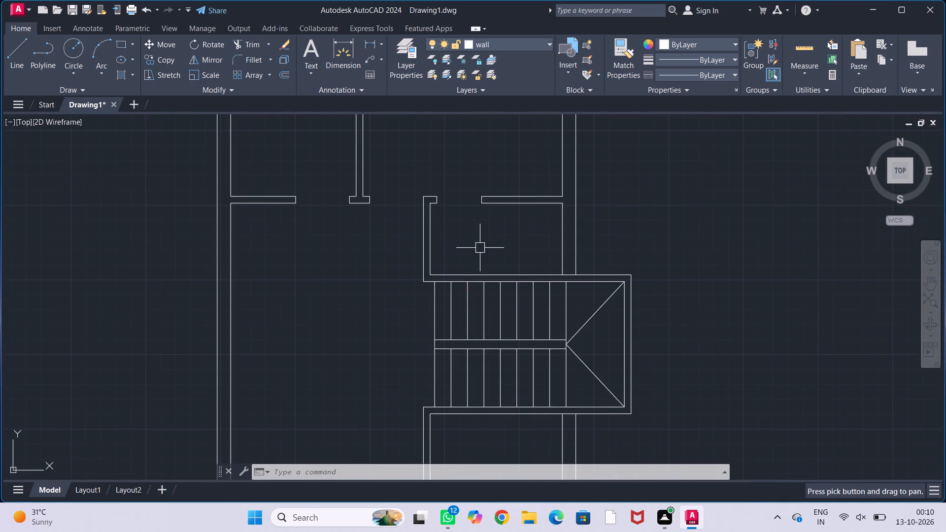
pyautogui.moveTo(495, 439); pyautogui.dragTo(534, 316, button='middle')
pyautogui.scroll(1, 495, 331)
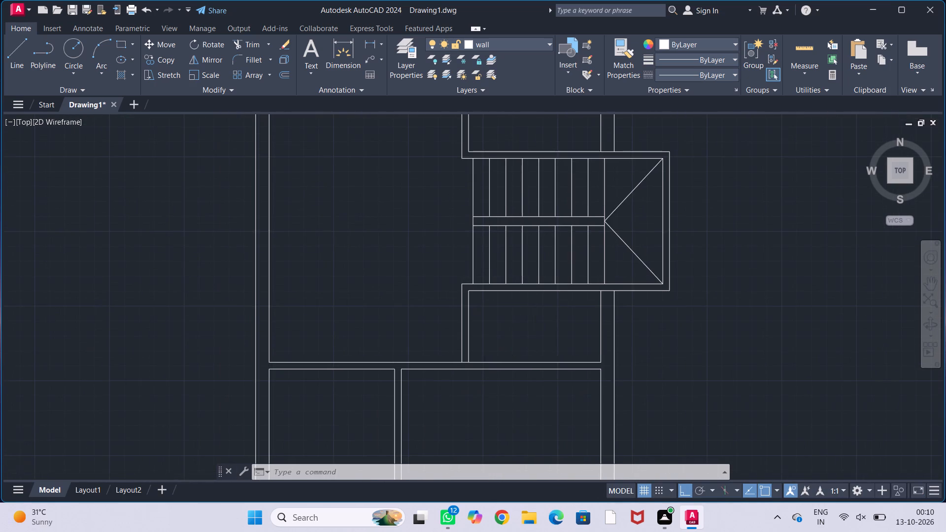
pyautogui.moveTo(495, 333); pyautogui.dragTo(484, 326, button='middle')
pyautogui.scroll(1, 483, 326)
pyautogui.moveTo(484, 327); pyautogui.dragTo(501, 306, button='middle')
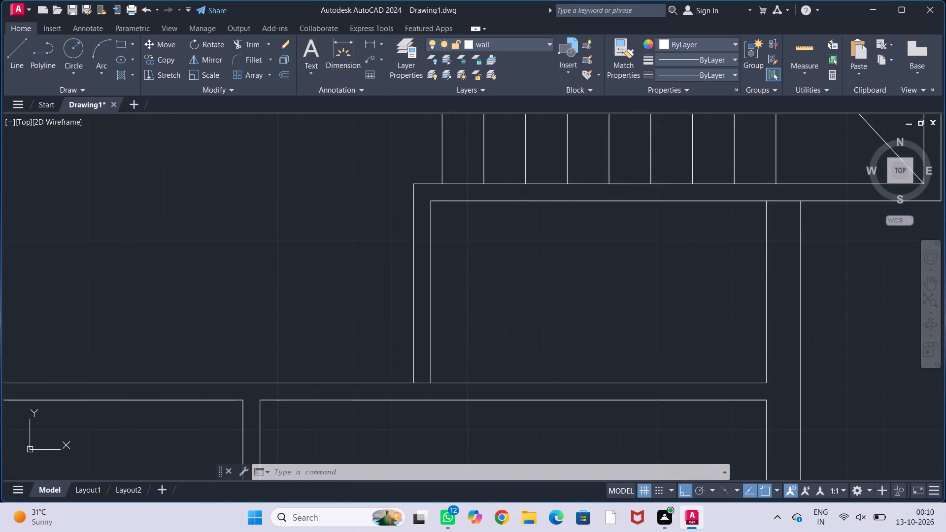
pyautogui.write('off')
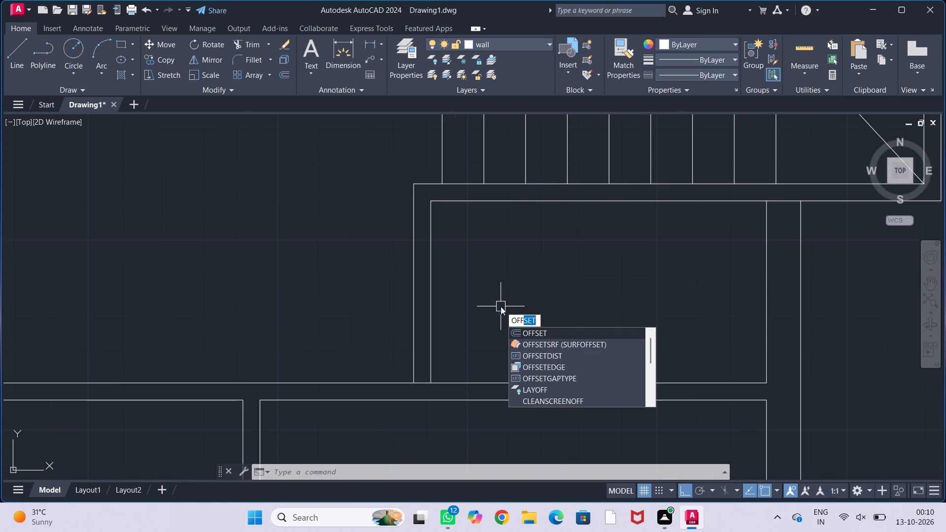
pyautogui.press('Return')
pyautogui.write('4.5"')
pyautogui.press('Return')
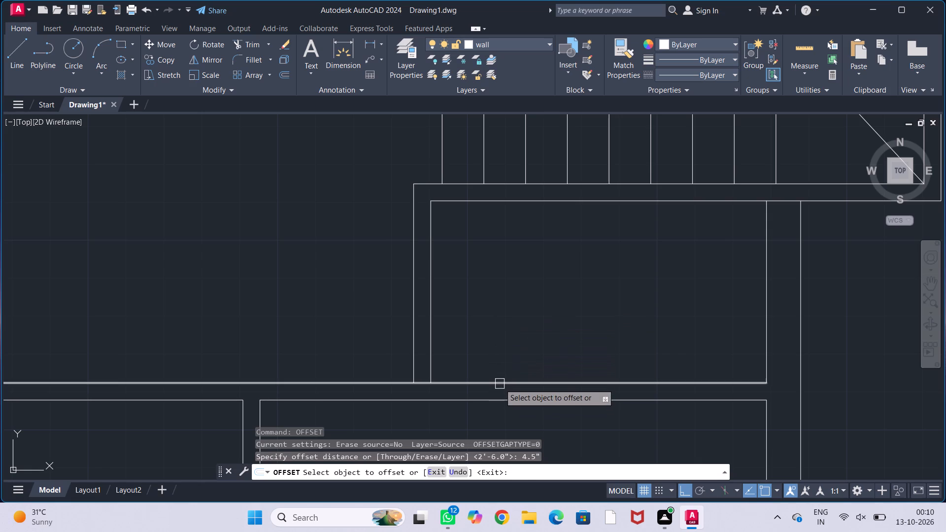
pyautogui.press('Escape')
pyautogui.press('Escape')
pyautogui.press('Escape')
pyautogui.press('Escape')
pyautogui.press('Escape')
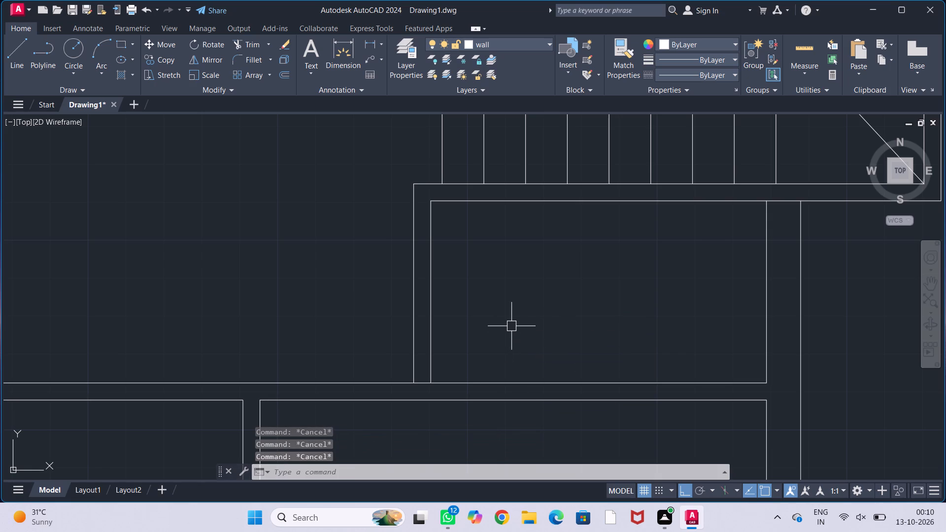
# Trim the short wall line crossing the lower-left wall junction of the small room below the staircase.
pyautogui.write('tr')
pyautogui.press('Return')
pyautogui.scroll(2, 420, 366)
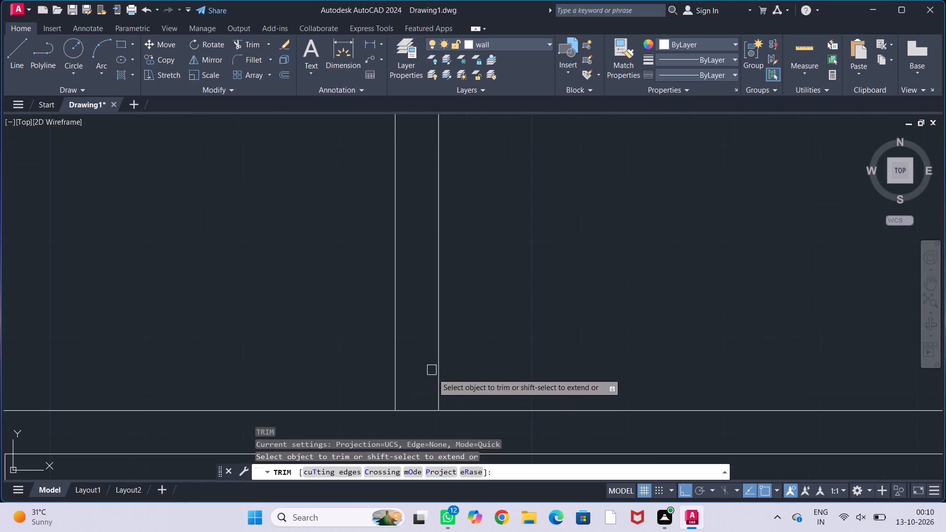
pyautogui.click(414, 410)
pyautogui.press('Escape')
pyautogui.press('Escape')
pyautogui.press('Escape')
pyautogui.press('Escape')
pyautogui.scroll(-2, 504, 350)
pyautogui.press('Escape')
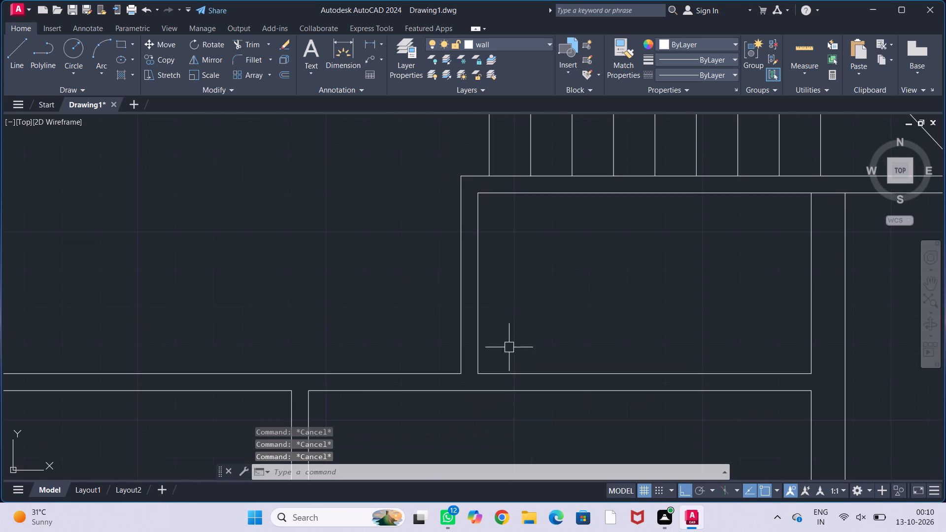
# Offset the bottom inner wall line of the small room below the staircase 4.5" up into the room.
pyautogui.moveTo(525, 341); pyautogui.dragTo(486, 340, button='middle')
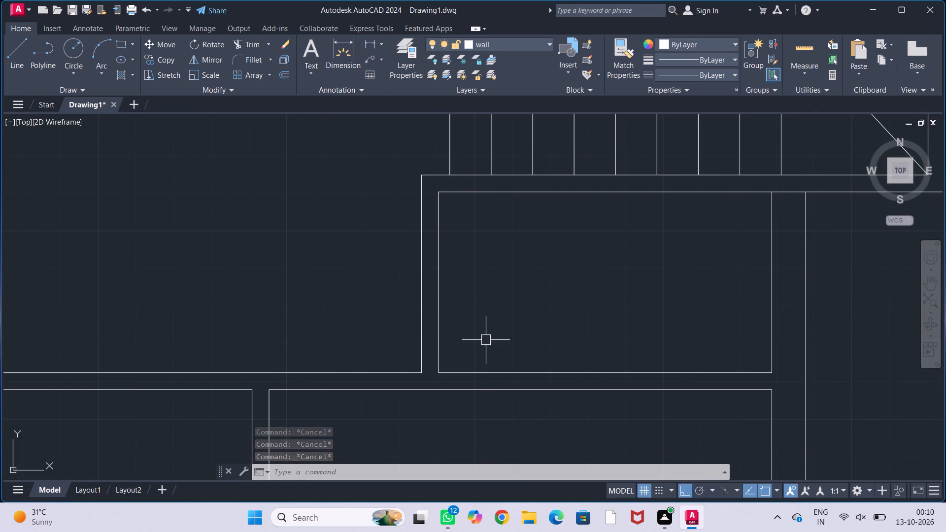
pyautogui.press('o')
pyautogui.write('ff')
pyautogui.press('Return')
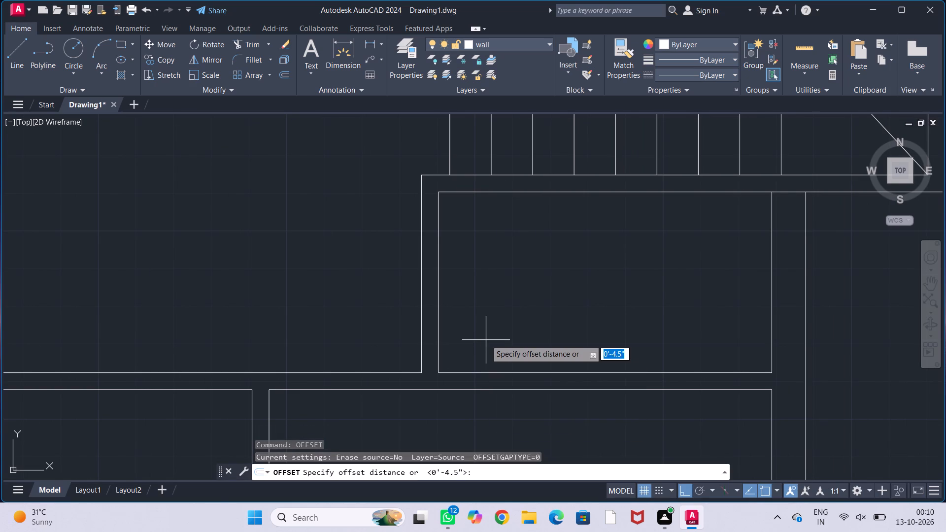
pyautogui.write('4.5"')
pyautogui.press('Return')
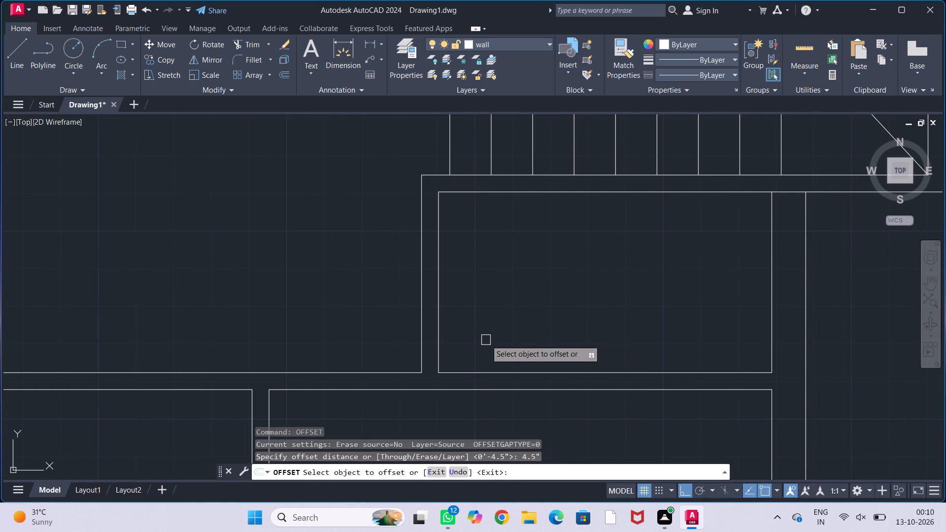
pyautogui.click(492, 374)
pyautogui.click(491, 352)
pyautogui.press('Escape')
pyautogui.press('Escape')
pyautogui.press('Escape')
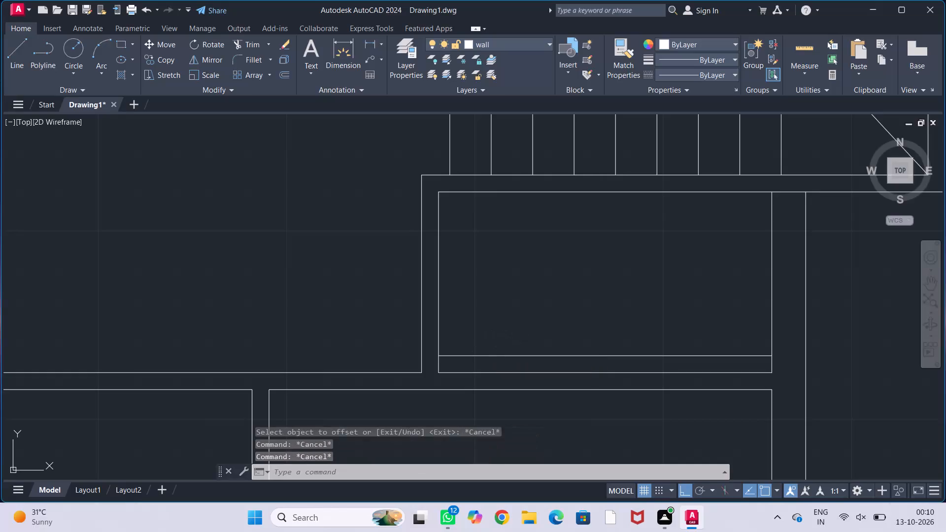
pyautogui.press('Escape')
pyautogui.press('Escape')
# Offset the new line 2'6" further up to mark the other side of the lower small room's door opening.
pyautogui.write('off')
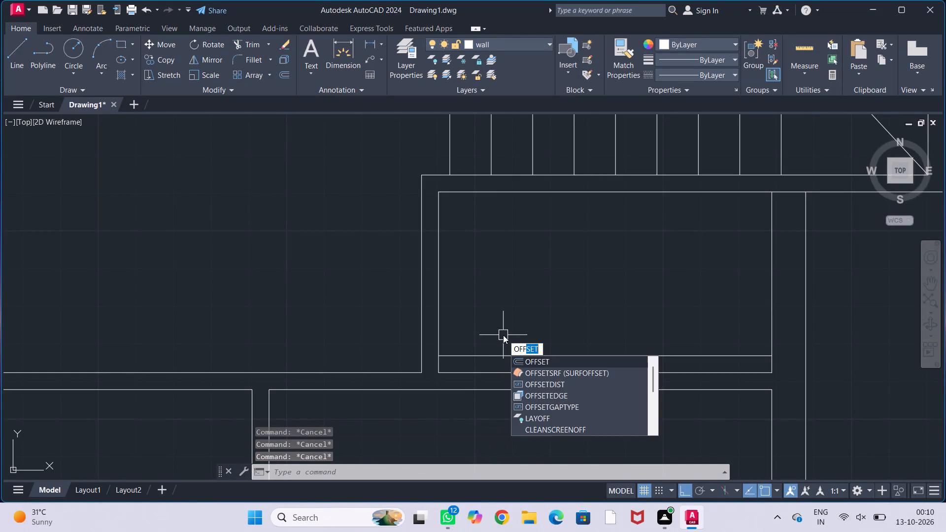
pyautogui.press('Return')
pyautogui.press('3')
pyautogui.press('BackSpace')
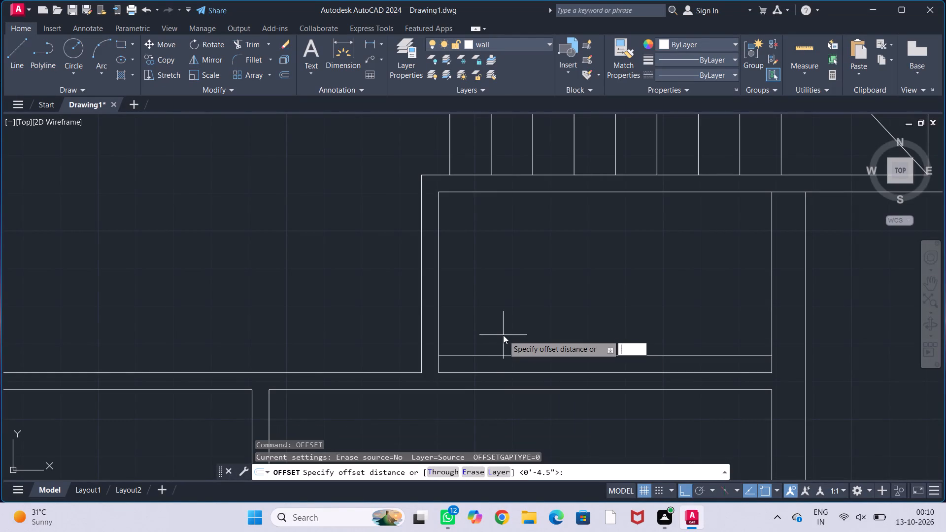
pyautogui.write('2\'6"')
pyautogui.press('Return')
pyautogui.click(503, 356)
pyautogui.click(511, 308)
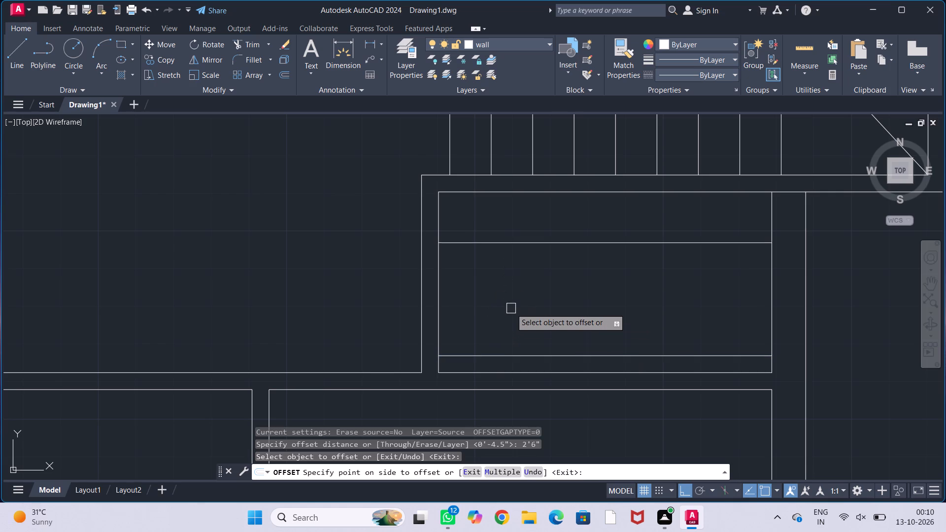
pyautogui.press('Escape')
pyautogui.press('Escape')
pyautogui.press('Escape')
pyautogui.press('Escape')
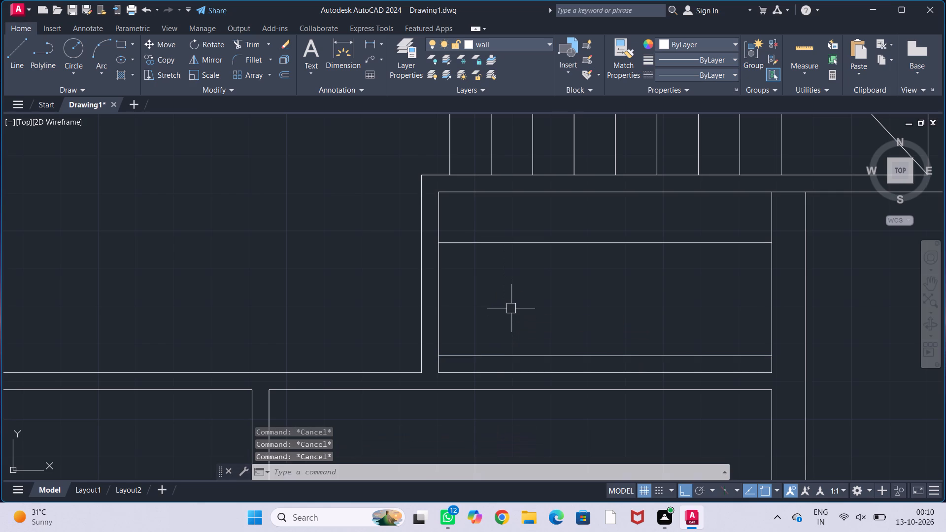
# Extend both door opening lines of the small room below the staircase across its left wall to the outer wall line.
pyautogui.write('ex')
pyautogui.press('Return')
pyautogui.click(506, 356)
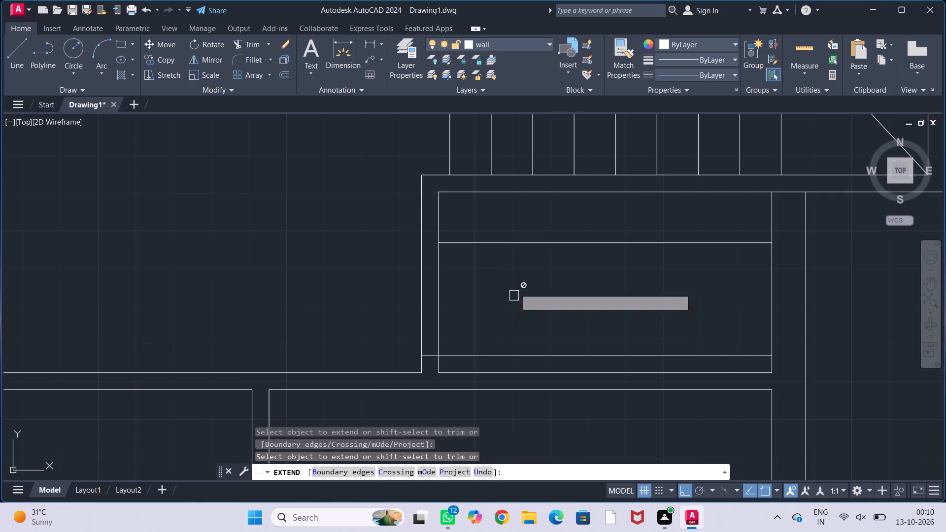
pyautogui.click(513, 243)
pyautogui.press('Escape')
pyautogui.press('Escape')
pyautogui.press('Escape')
pyautogui.press('Escape')
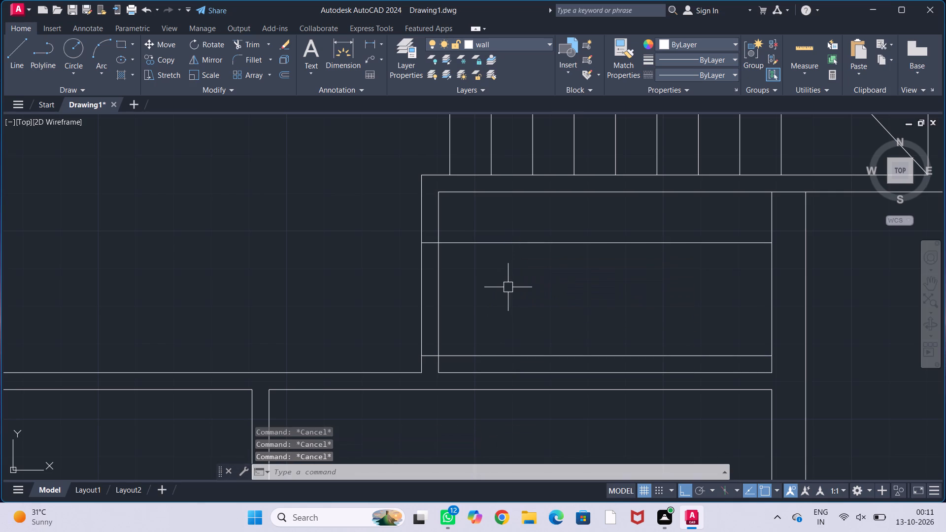
# Trim the left wall between the two opening lines and their leftovers inside the small room to form its door opening.
pyautogui.write('tr')
pyautogui.press('Return')
pyautogui.moveTo(463, 301); pyautogui.dragTo(356, 301)
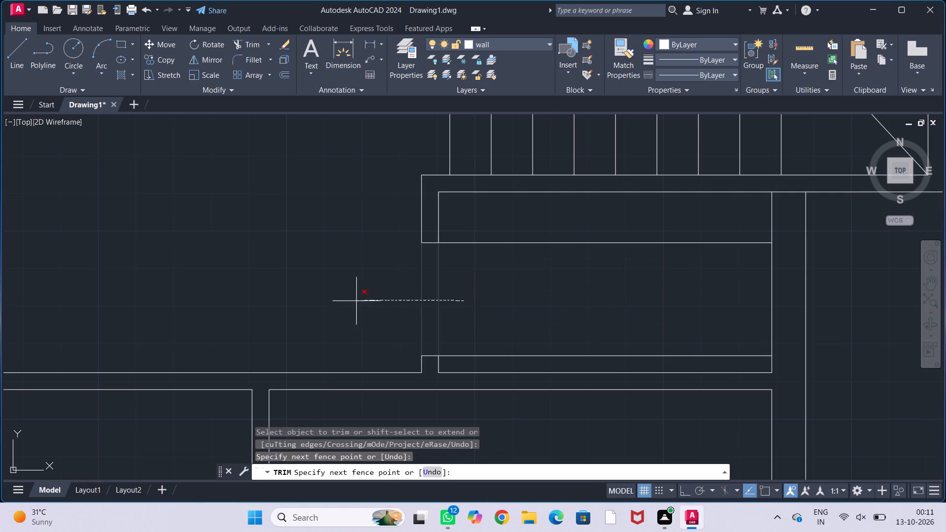
pyautogui.click(545, 241)
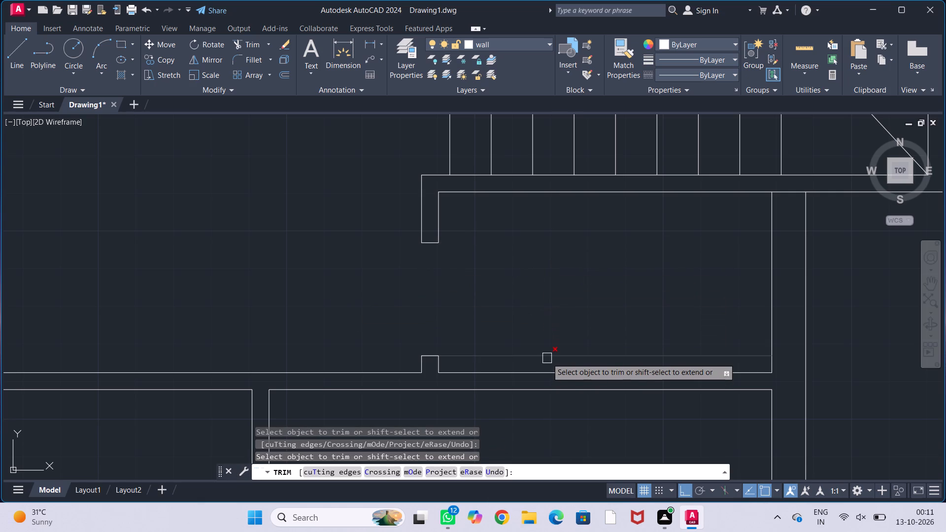
pyautogui.click(547, 358)
pyautogui.press('Escape')
pyautogui.press('Escape')
pyautogui.press('Escape')
pyautogui.press('Escape')
pyautogui.press('Escape')
# Offset both lines of the partition wall between the two bottom rooms 4.5" outward, one into each room.
pyautogui.scroll(-1, 553, 314)
pyautogui.moveTo(558, 311); pyautogui.dragTo(583, 264, button='middle')
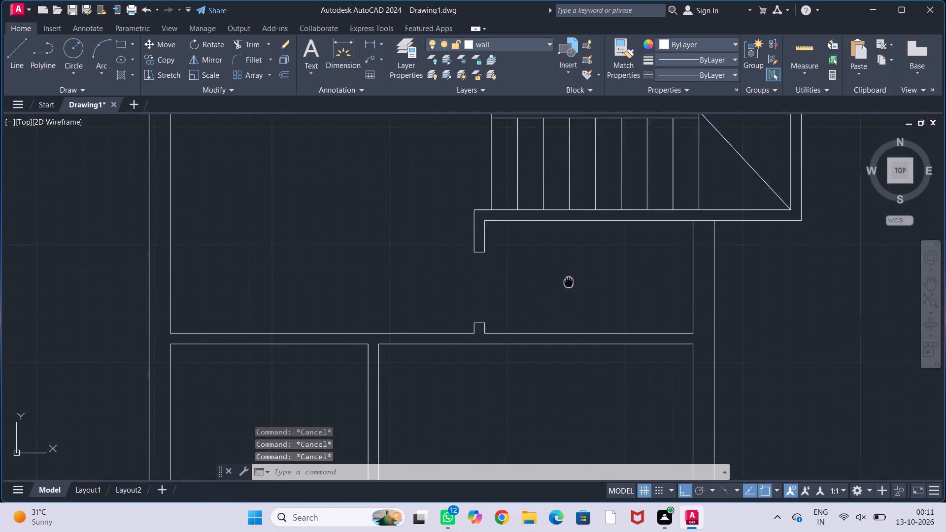
pyautogui.moveTo(583, 264); pyautogui.dragTo(585, 262, button='middle')
pyautogui.moveTo(601, 362); pyautogui.dragTo(594, 310, button='middle')
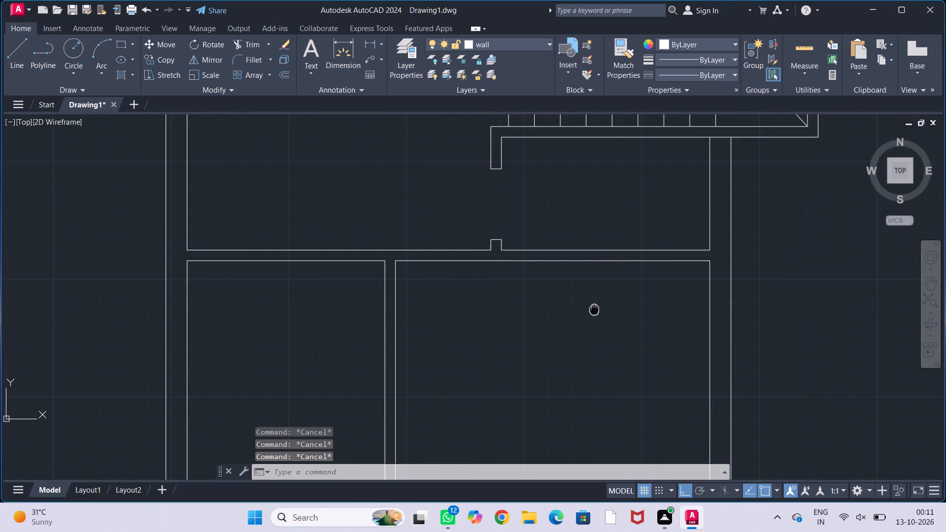
pyautogui.moveTo(572, 329); pyautogui.dragTo(572, 319, button='middle')
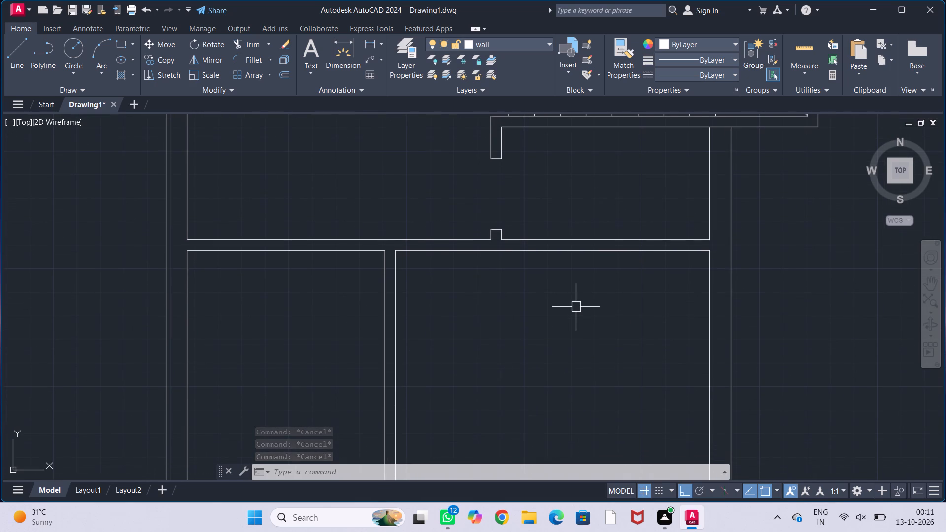
pyautogui.moveTo(560, 322); pyautogui.dragTo(643, 334, button='middle')
pyautogui.moveTo(556, 306); pyautogui.dragTo(566, 334, button='middle')
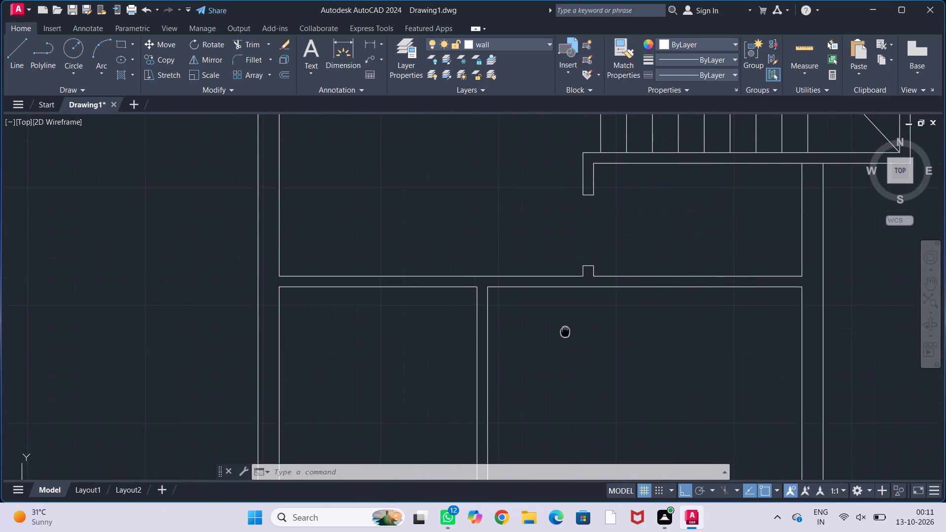
pyautogui.moveTo(566, 334); pyautogui.dragTo(566, 334, button='middle')
pyautogui.scroll(1, 545, 321)
pyautogui.moveTo(544, 317); pyautogui.dragTo(506, 337, button='middle')
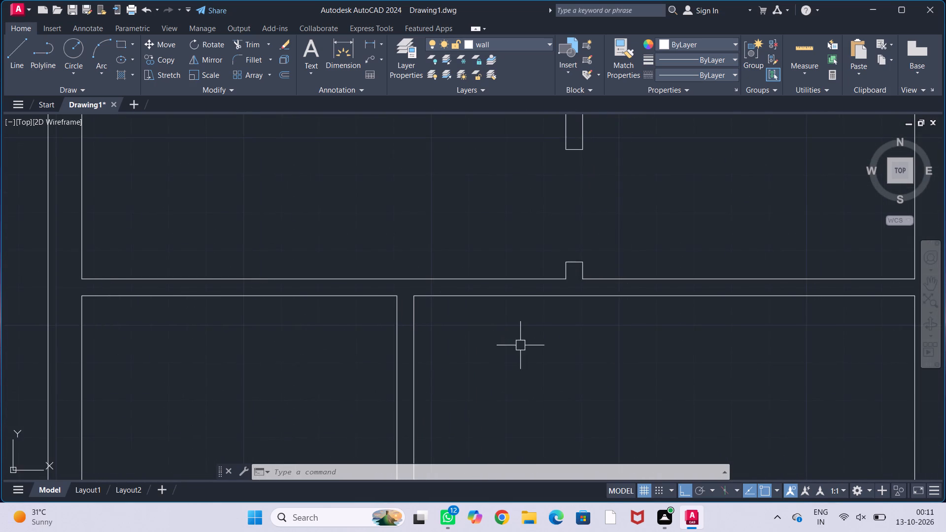
pyautogui.moveTo(526, 348); pyautogui.dragTo(507, 338, button='middle')
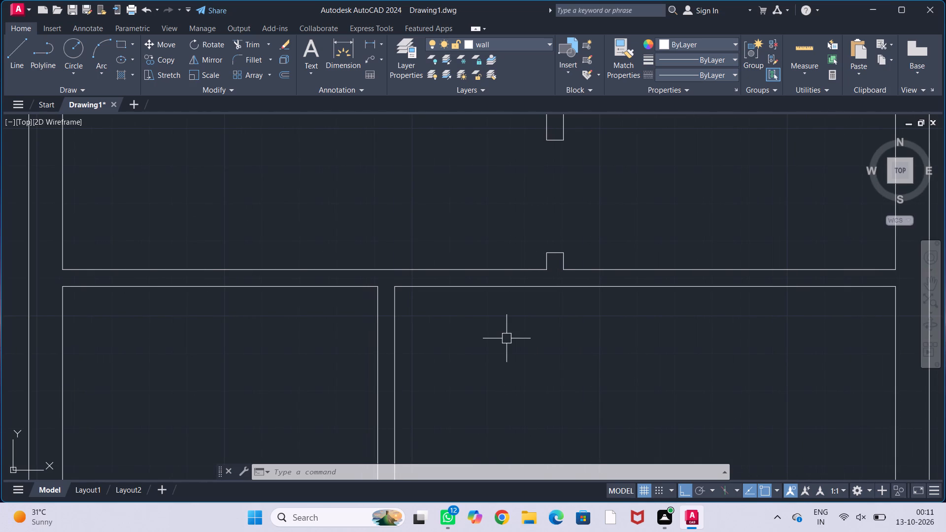
pyautogui.moveTo(474, 335); pyautogui.dragTo(499, 333, button='middle')
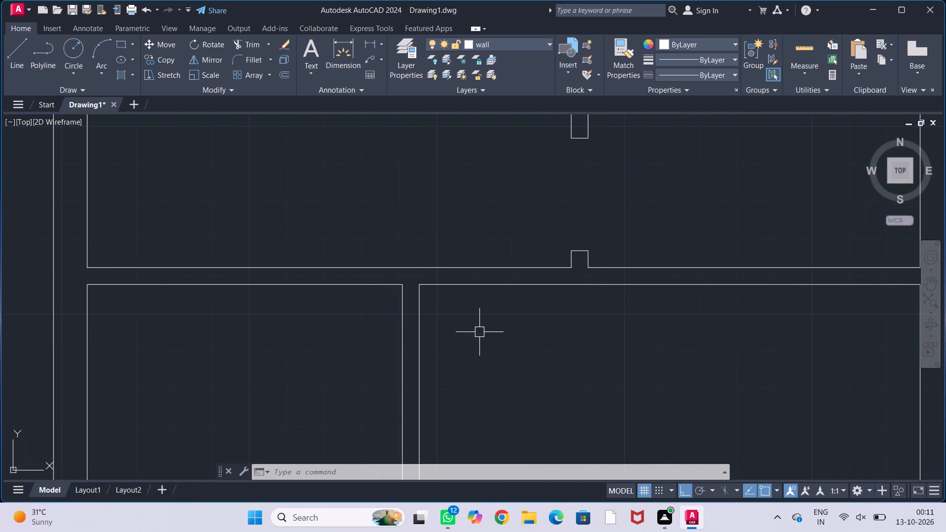
pyautogui.write('of')
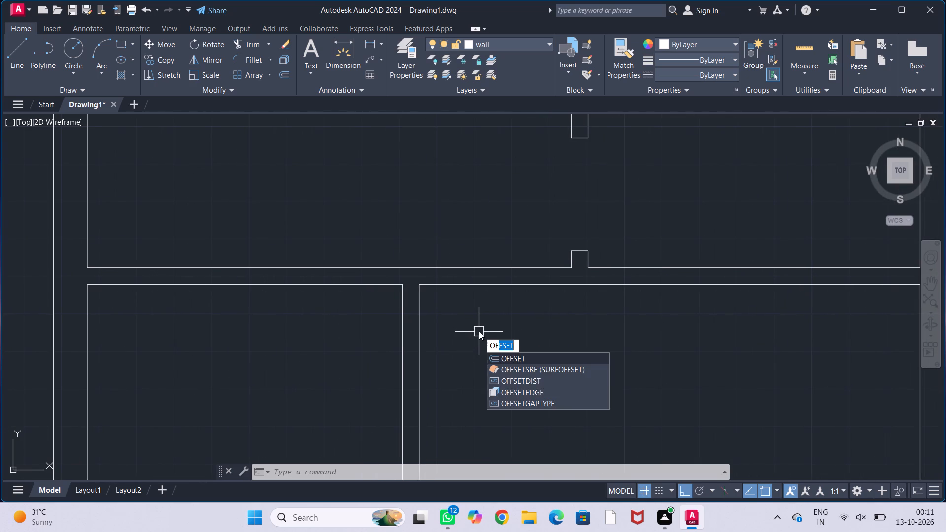
pyautogui.press('f')
pyautogui.press('Return')
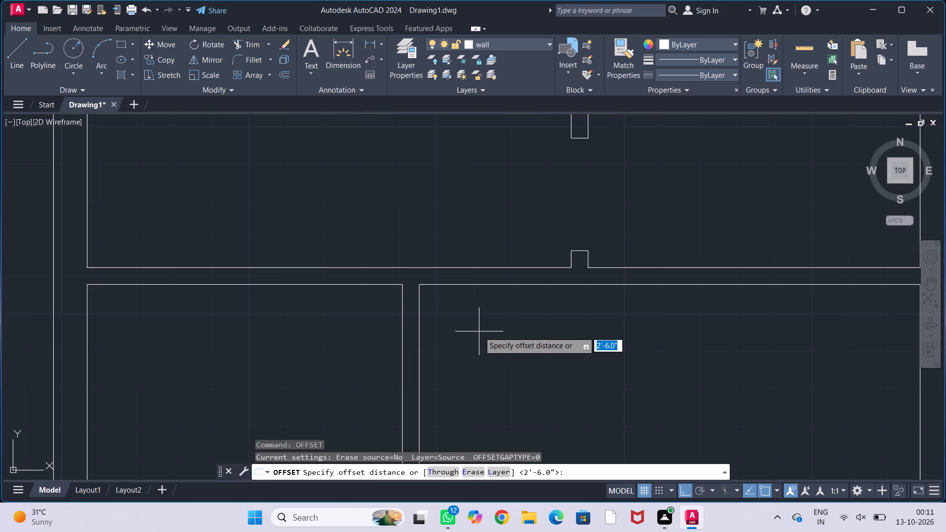
pyautogui.write('4.5"')
pyautogui.press('Return')
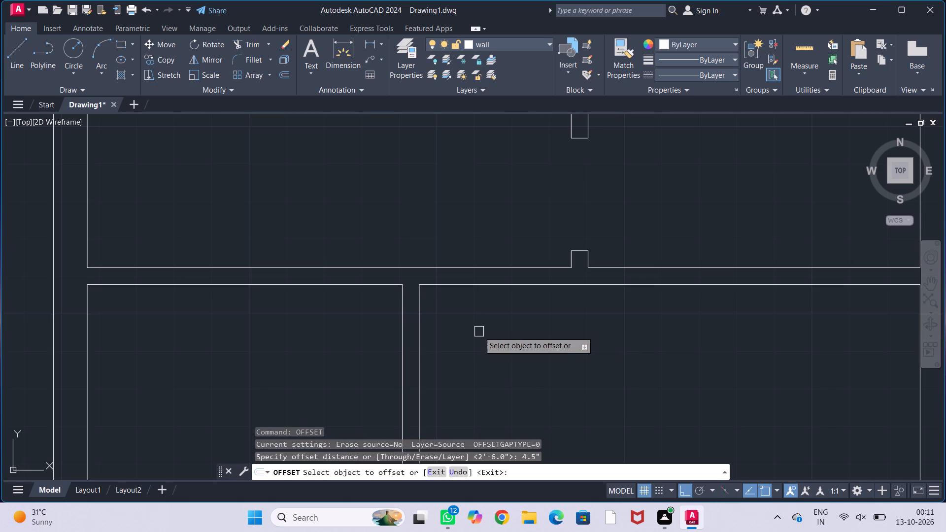
pyautogui.click(420, 358)
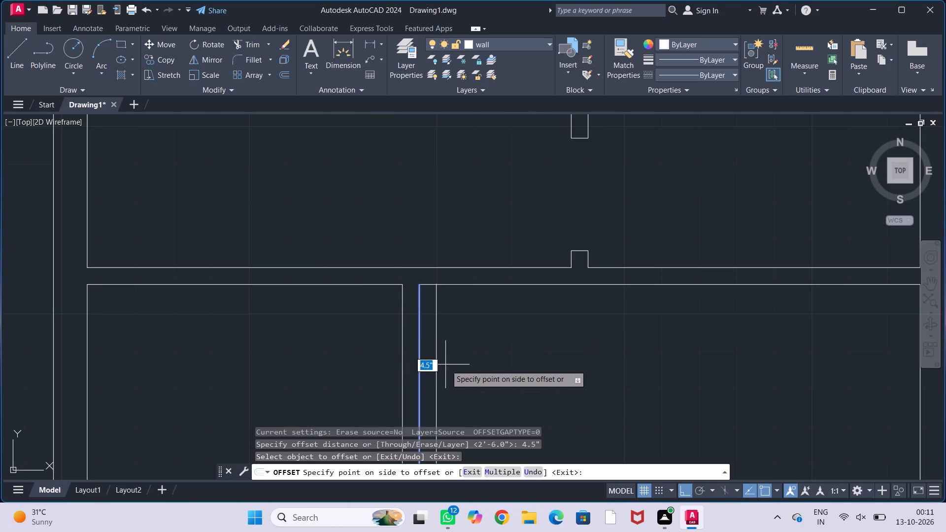
pyautogui.click(449, 366)
pyautogui.click(405, 373)
pyautogui.click(351, 373)
pyautogui.press('Escape')
pyautogui.press('Escape')
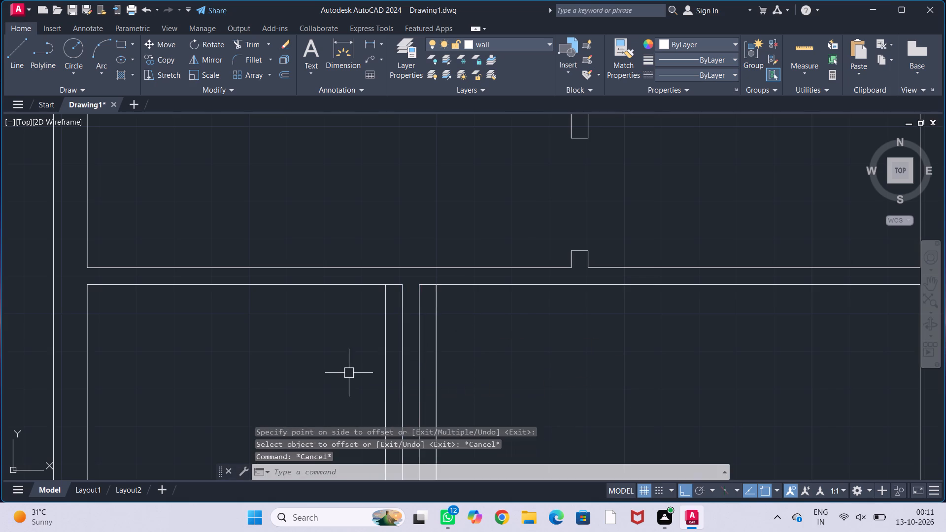
pyautogui.press('Escape')
pyautogui.press('Escape')
pyautogui.press('Escape')
# Offset each of the new 4.5" lines a further 3' into its room to mark the door widths.
pyautogui.write('off')
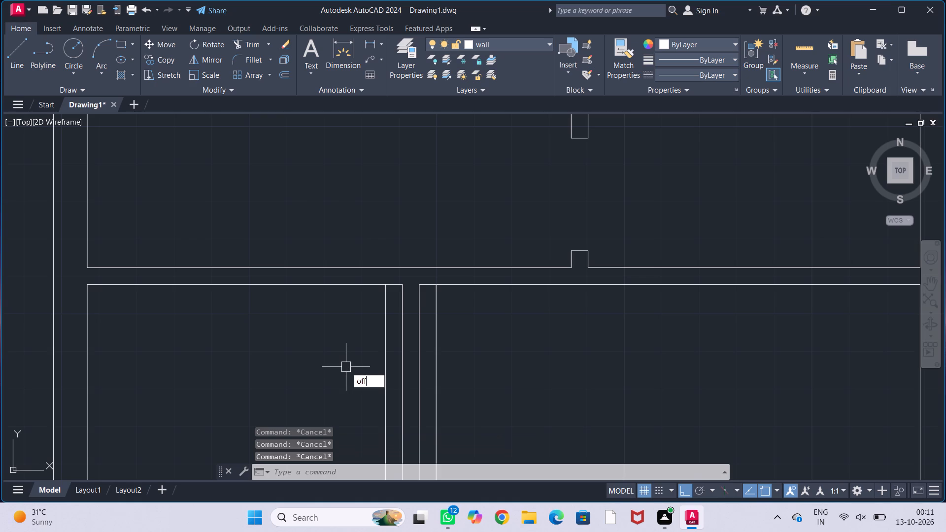
pyautogui.press('Return')
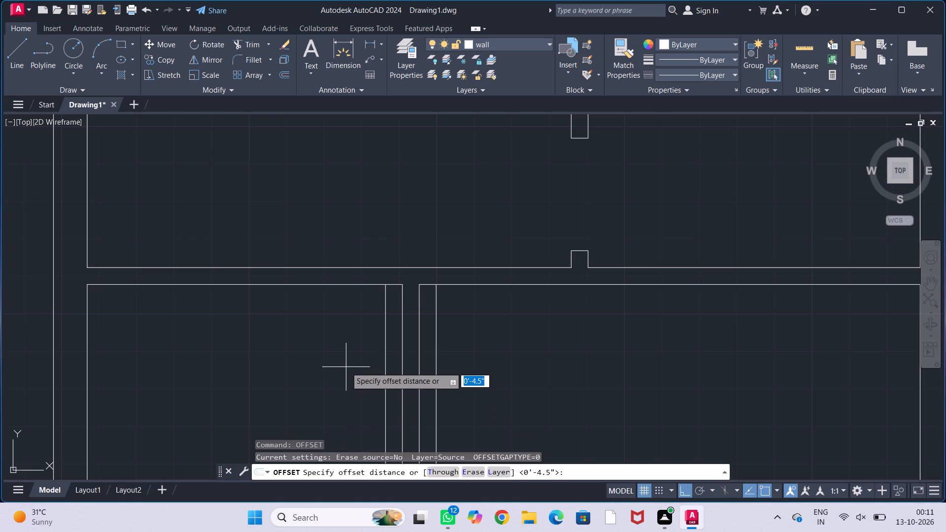
pyautogui.write("3'")
pyautogui.press('Return')
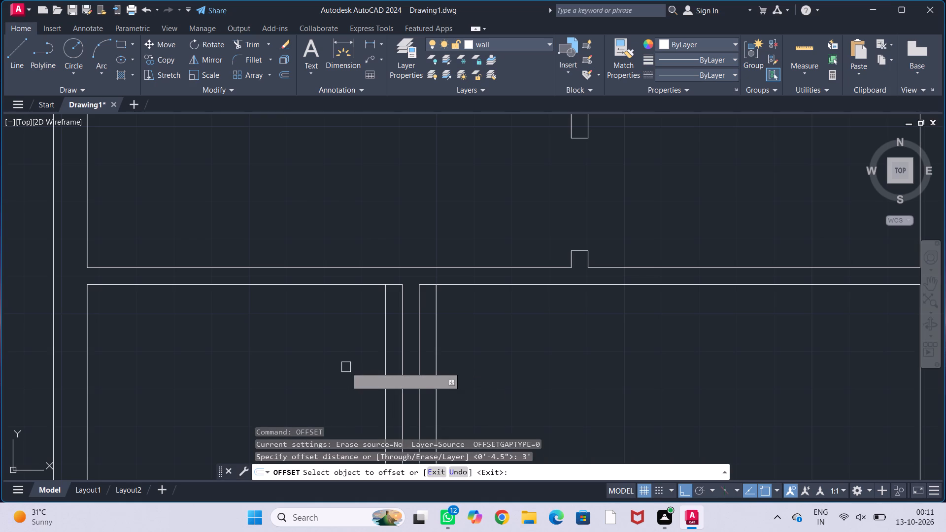
pyautogui.click(433, 385)
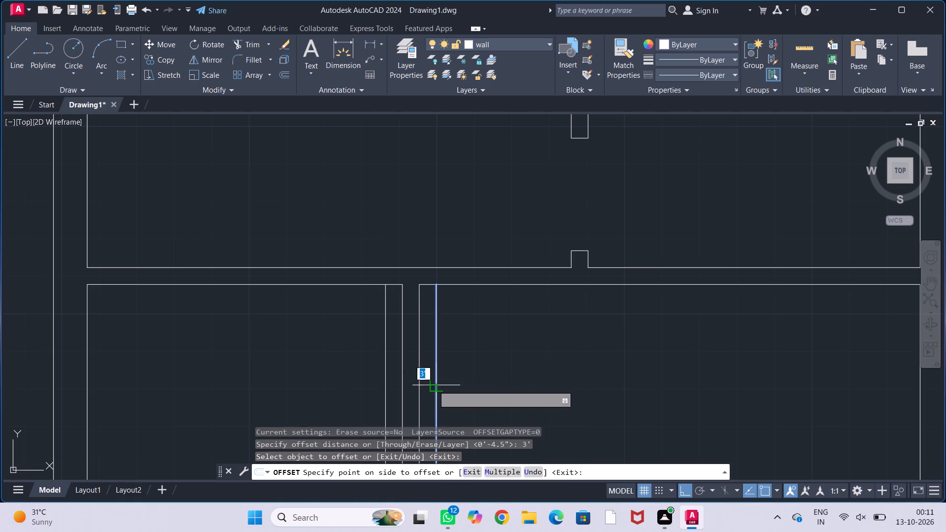
pyautogui.click(535, 391)
pyautogui.click(387, 371)
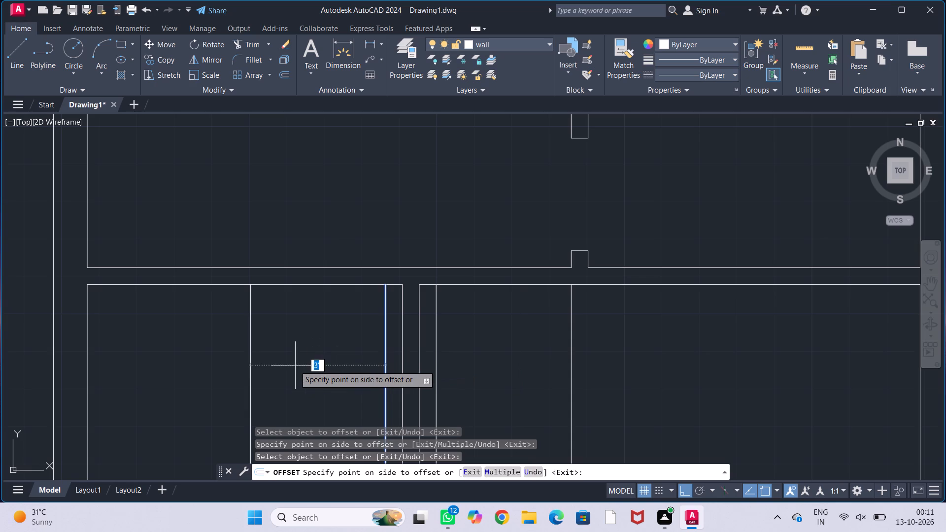
pyautogui.click(295, 366)
pyautogui.press('Escape')
pyautogui.press('Escape')
pyautogui.press('Escape')
pyautogui.press('Escape')
pyautogui.press('Escape')
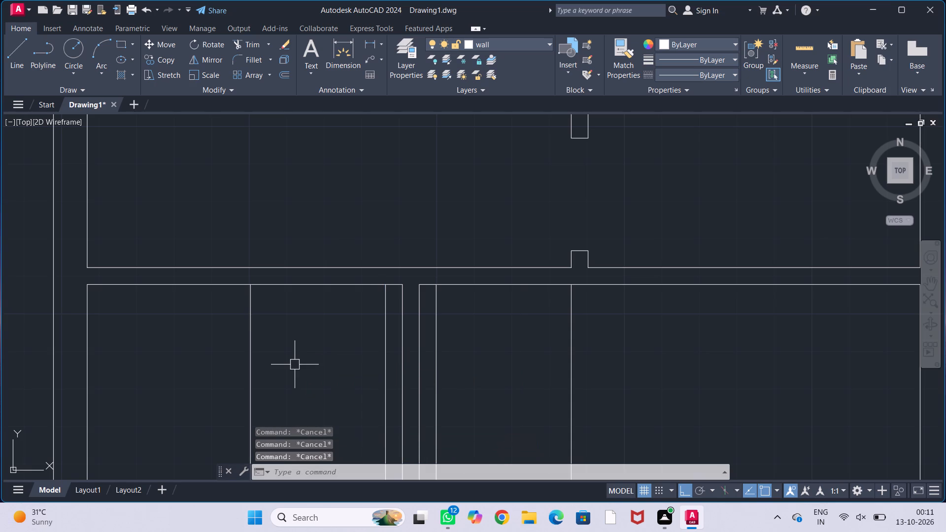
# Extend the four door marking lines of the two bottom rooms up across the horizontal wall above them.
pyautogui.moveTo(299, 340); pyautogui.dragTo(301, 315, button='middle')
pyautogui.write('ex')
pyautogui.press('Return')
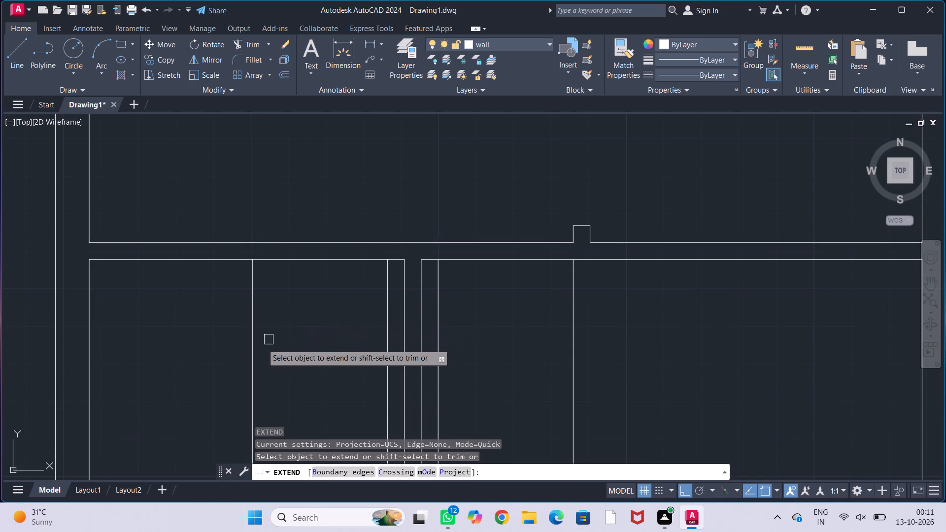
pyautogui.click(251, 353)
pyautogui.click(389, 345)
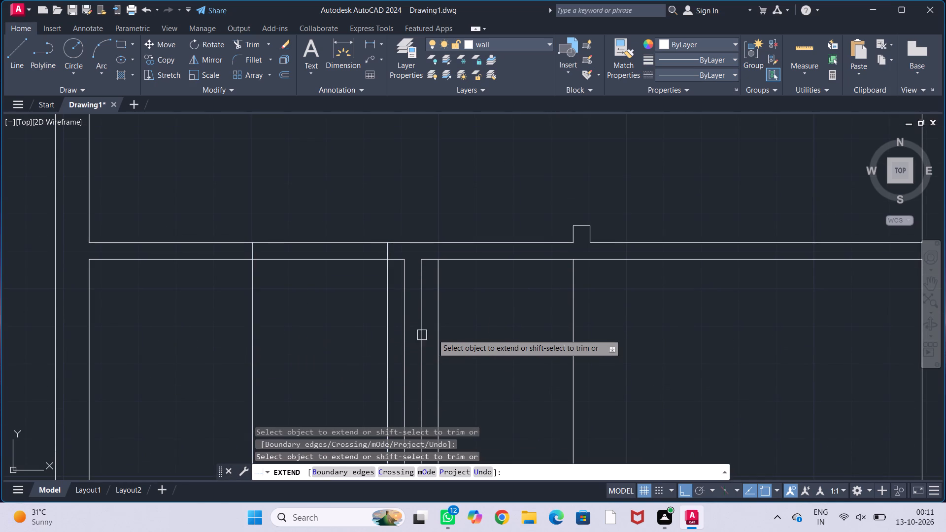
pyautogui.moveTo(438, 339); pyautogui.dragTo(510, 343)
pyautogui.click(570, 344)
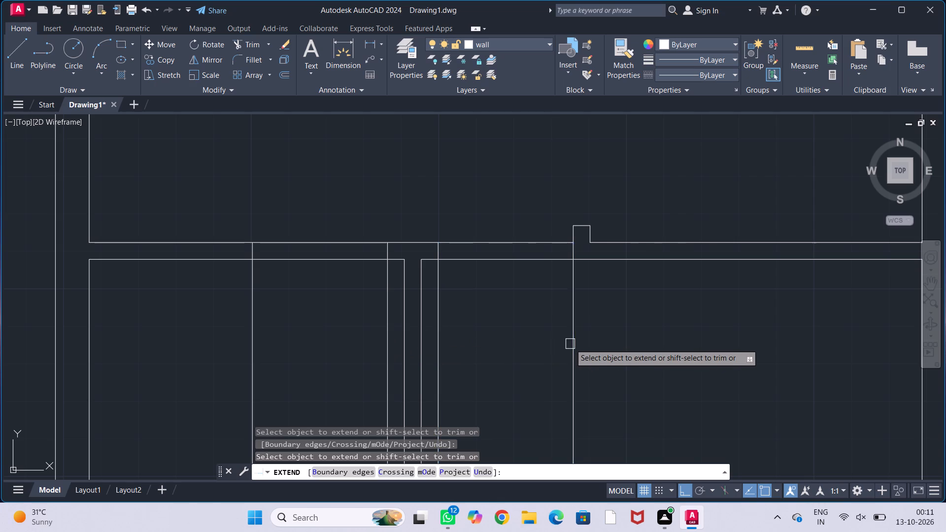
pyautogui.press('Escape')
pyautogui.press('Escape')
pyautogui.press('Escape')
pyautogui.press('Escape')
pyautogui.press('Escape')
# Trim the marking lines inside the two bottom rooms and the wall lines between them to form both door openings.
pyautogui.write('tr')
pyautogui.press('Return')
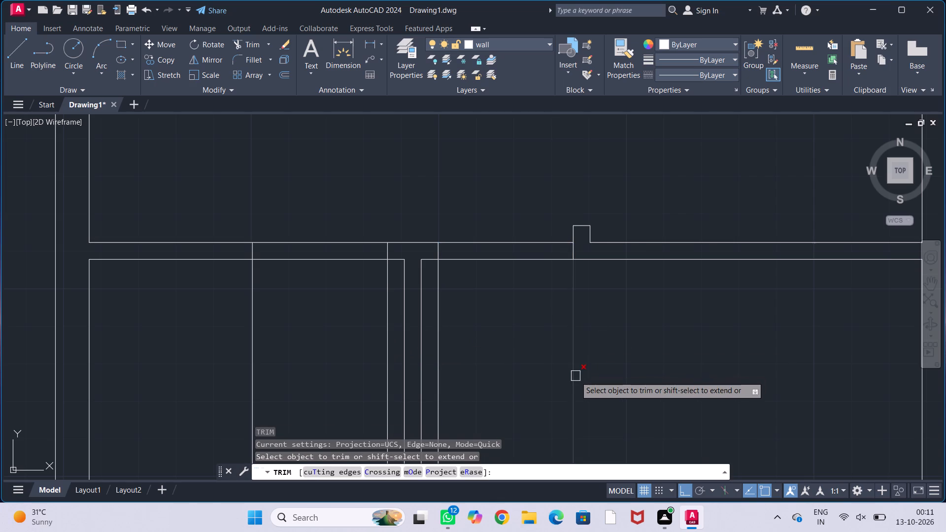
pyautogui.click(575, 376)
pyautogui.click(439, 378)
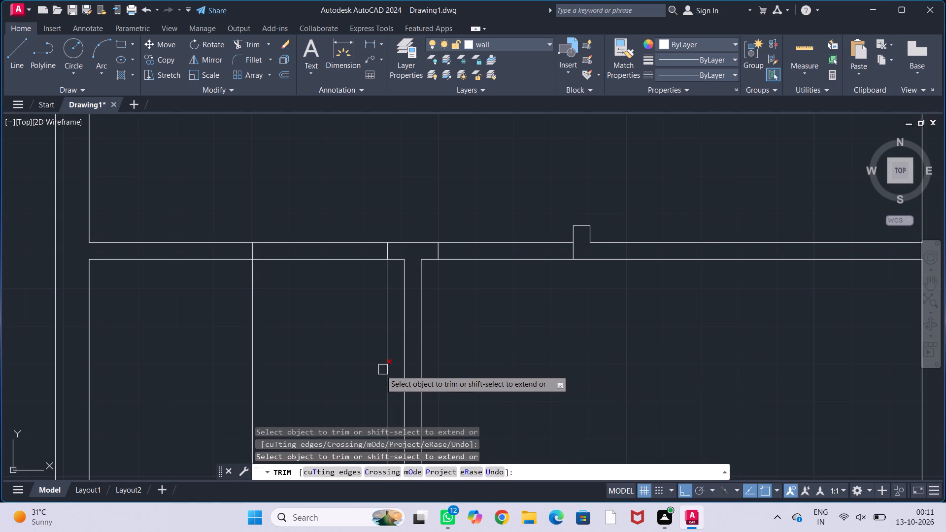
pyautogui.click(384, 371)
pyautogui.click(250, 393)
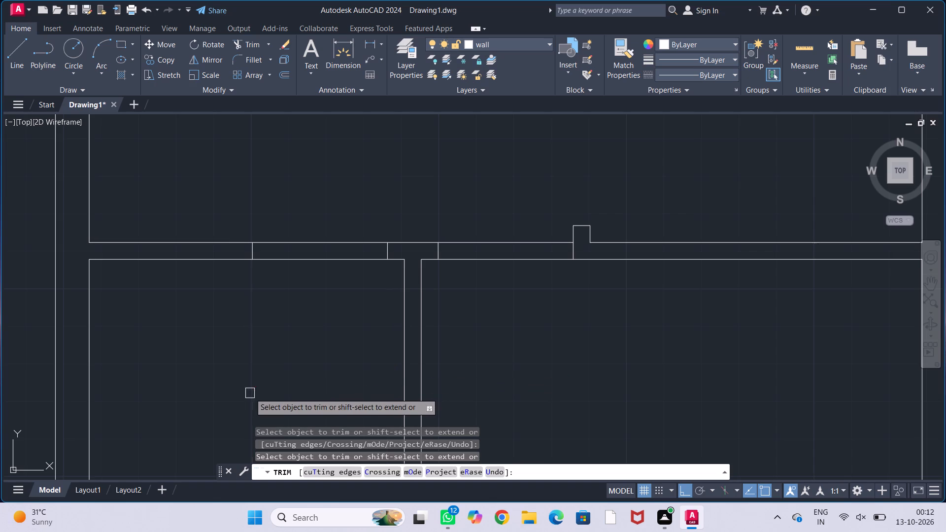
pyautogui.moveTo(293, 214); pyautogui.dragTo(304, 309)
pyautogui.moveTo(484, 210); pyautogui.dragTo(497, 331)
pyautogui.press('Escape')
pyautogui.press('Escape')
pyautogui.press('Escape')
pyautogui.press('Escape')
pyautogui.press('Escape')
# Offset the partition's left line 4.5" into the bottom-left room, beside the bottom outer wall.
pyautogui.scroll(-2, 509, 296)
pyautogui.moveTo(542, 343); pyautogui.dragTo(498, 284, button='middle')
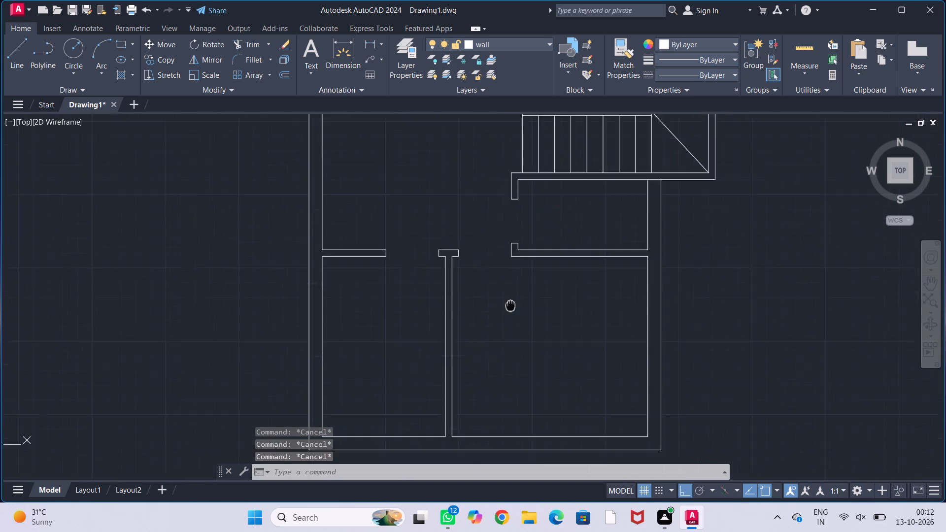
pyautogui.moveTo(498, 284); pyautogui.dragTo(497, 282, button='middle')
pyautogui.moveTo(501, 350); pyautogui.dragTo(580, 316, button='middle')
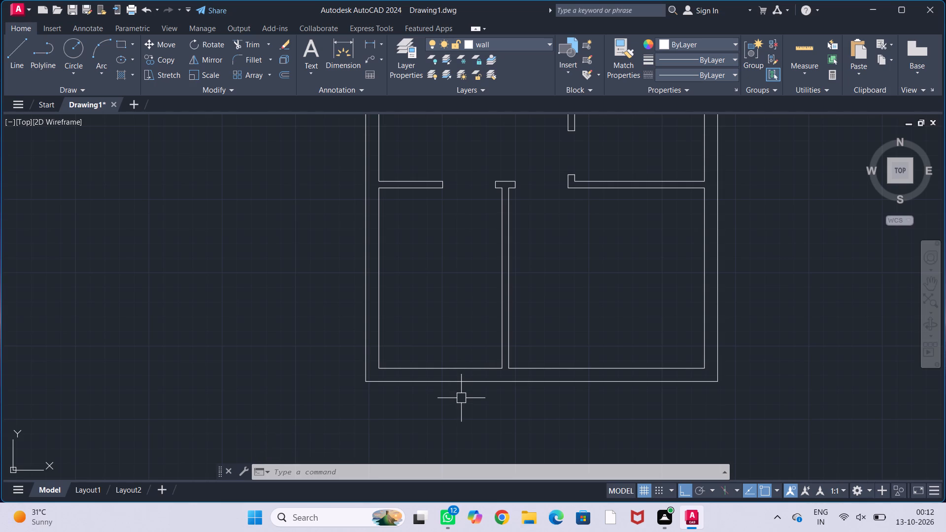
pyautogui.scroll(1, 463, 395)
pyautogui.moveTo(465, 391); pyautogui.dragTo(431, 382, button='middle')
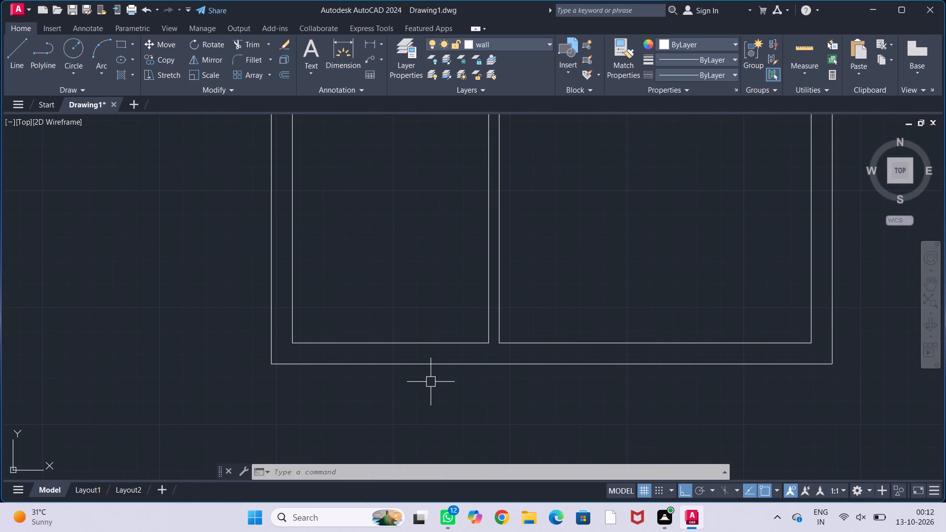
pyautogui.write('off')
pyautogui.press('Return')
pyautogui.write('4.5"')
pyautogui.press('Return')
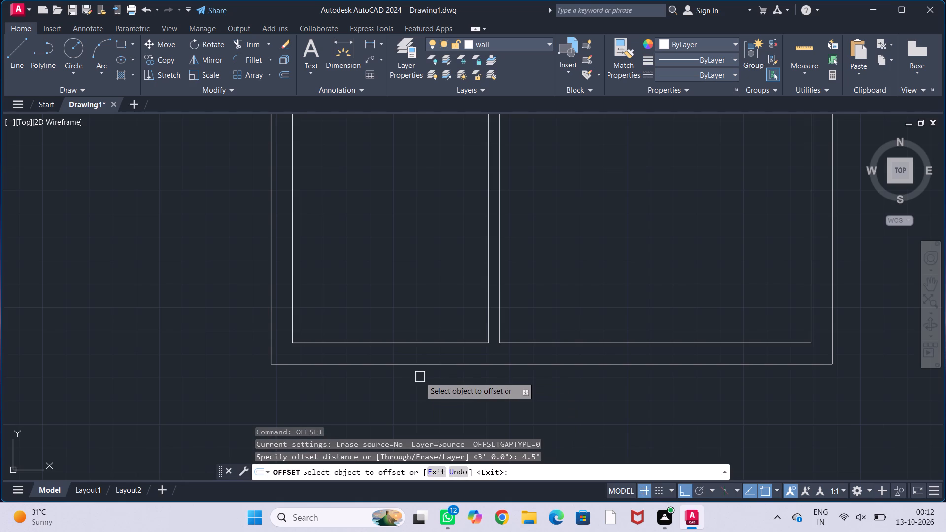
pyautogui.click(489, 323)
pyautogui.click(456, 327)
pyautogui.press('Escape')
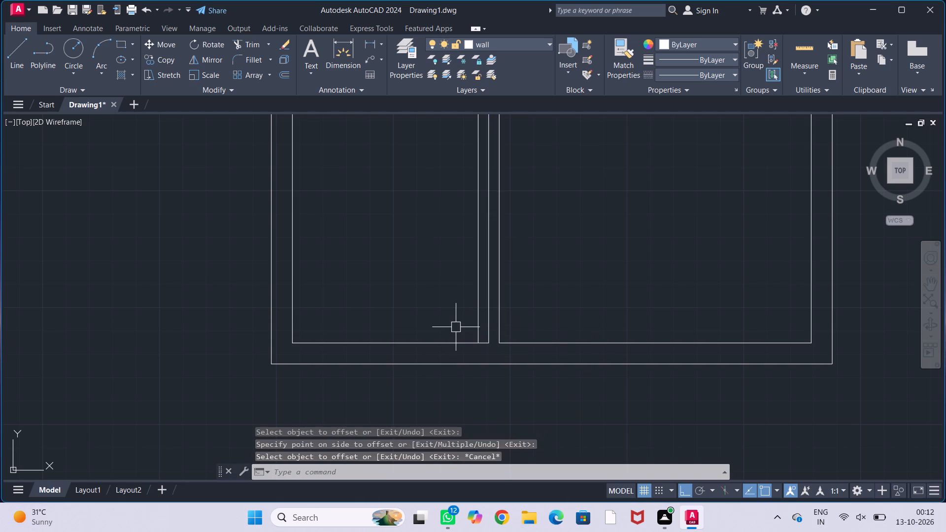
pyautogui.press('Escape')
pyautogui.press('Escape')
pyautogui.press('Escape')
pyautogui.press('Escape')
# Offset the new 4.5" line a further 3' into the bottom-left room to mark the door width.
pyautogui.write('off')
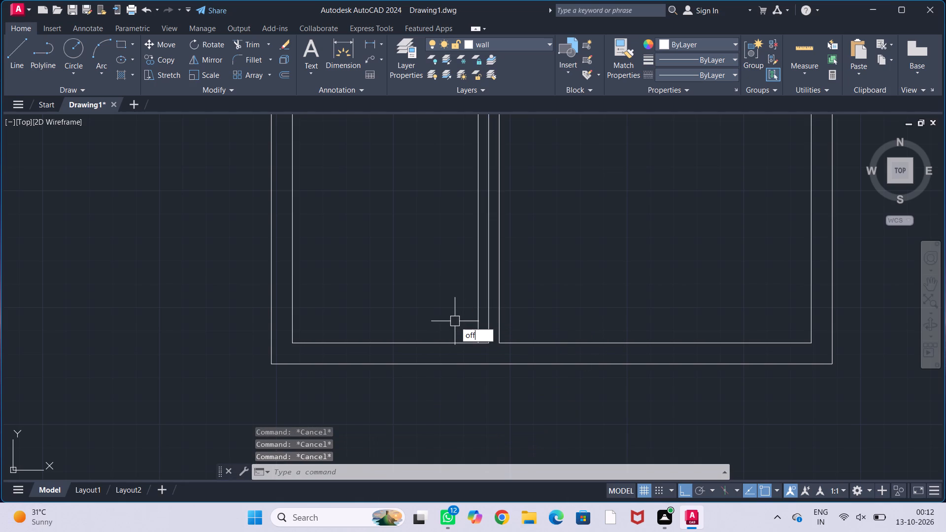
pyautogui.press('Return')
pyautogui.write("3'")
pyautogui.press('Return')
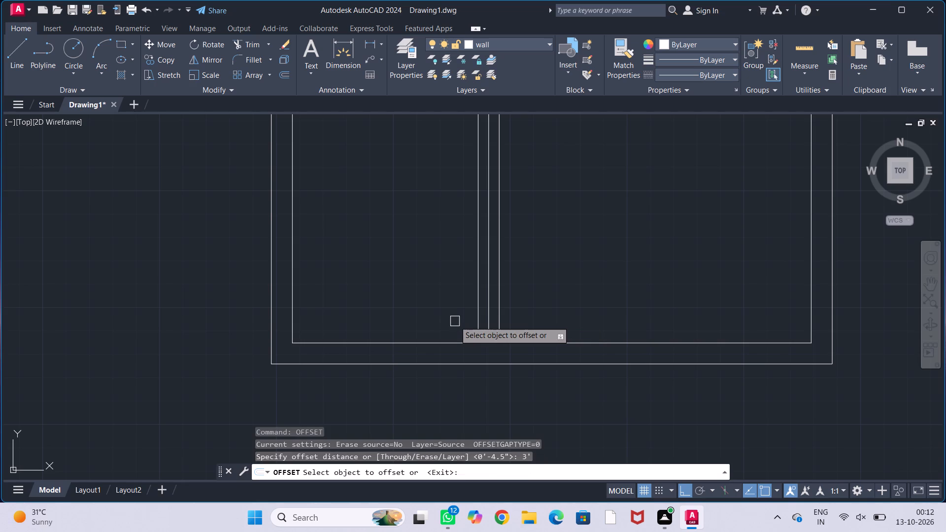
pyautogui.click(476, 322)
pyautogui.click(419, 325)
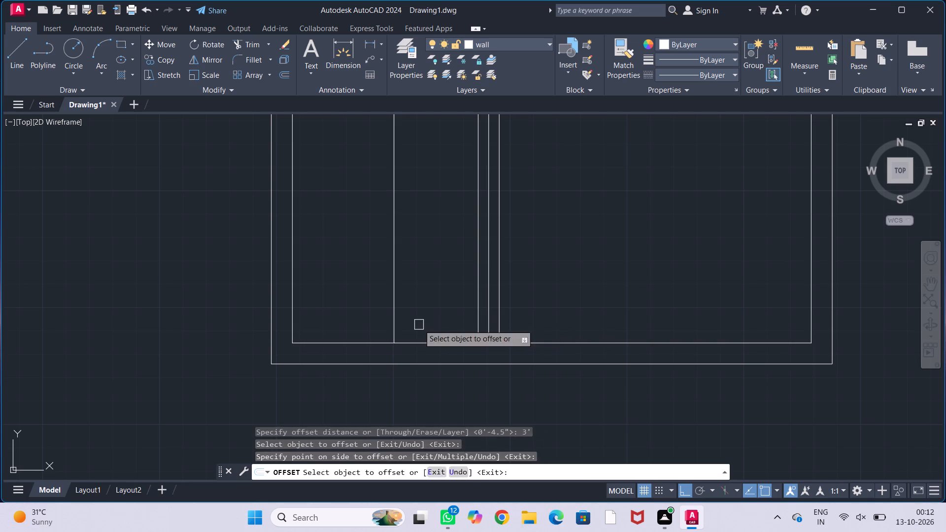
pyautogui.press('Escape')
pyautogui.press('Escape')
pyautogui.press('Escape')
pyautogui.press('Escape')
# Extend both door marking lines of the bottom-left room down across the bottom outer wall.
pyautogui.write('ex')
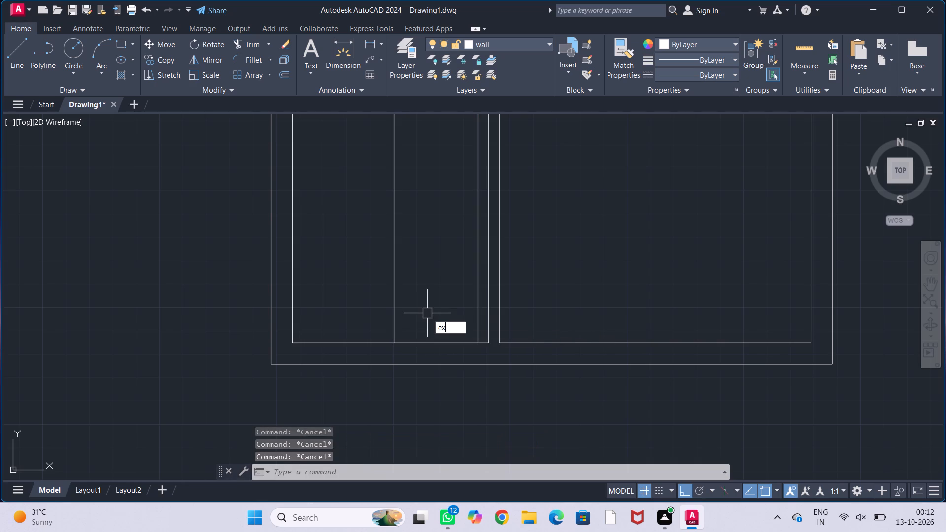
pyautogui.press('Return')
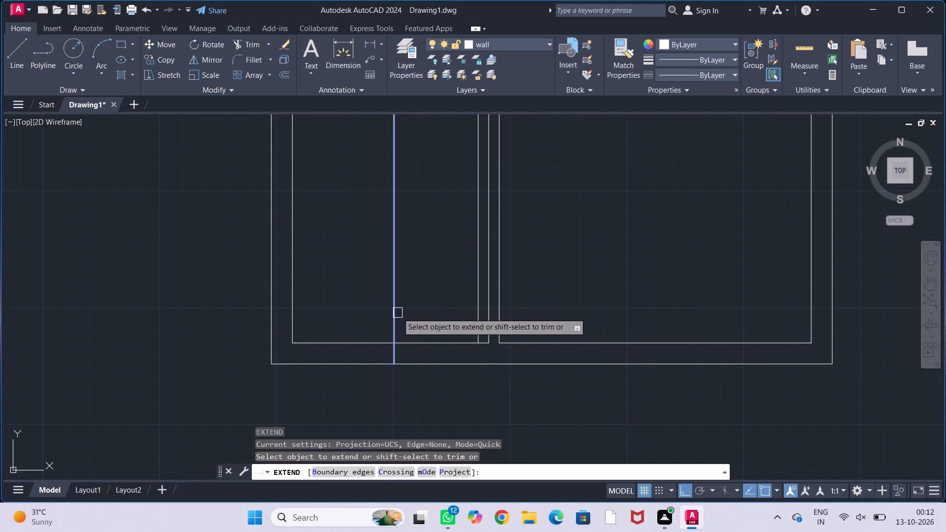
pyautogui.click(398, 313)
pyautogui.click(474, 323)
pyautogui.press('Escape')
pyautogui.press('Escape')
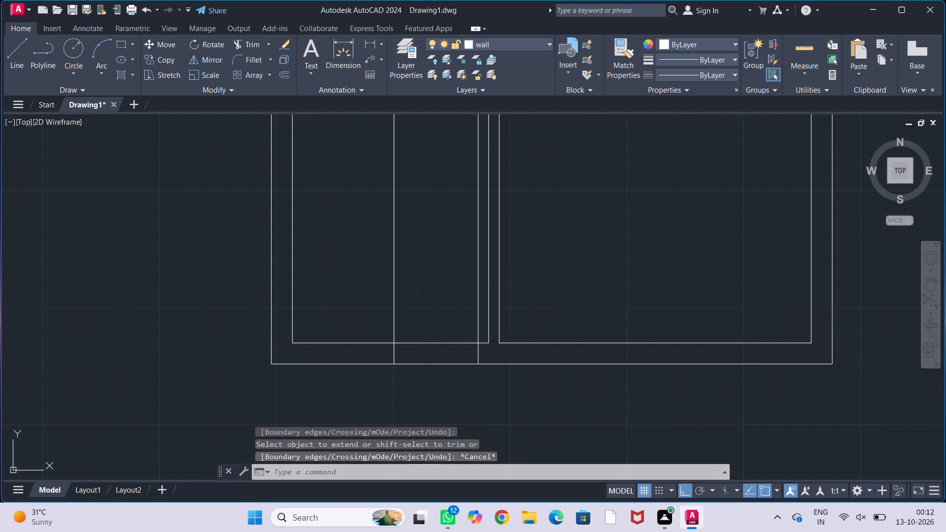
pyautogui.press('Escape')
pyautogui.press('Escape')
# Trim the bottom wall lines between the markers and the marking lines inside the bottom-left room to form the door opening.
pyautogui.press('e')
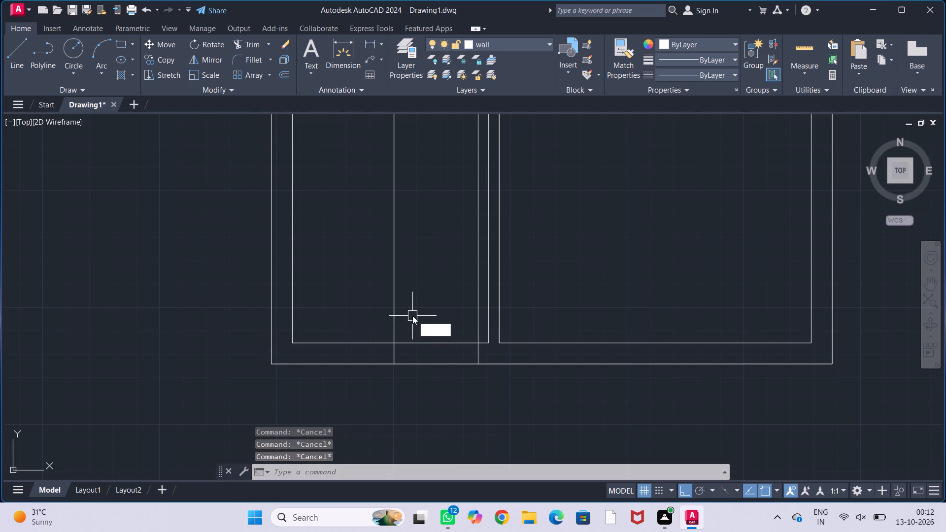
pyautogui.press('BackSpace')
pyautogui.write('tr')
pyautogui.press('Return')
pyautogui.moveTo(431, 320); pyautogui.dragTo(434, 416)
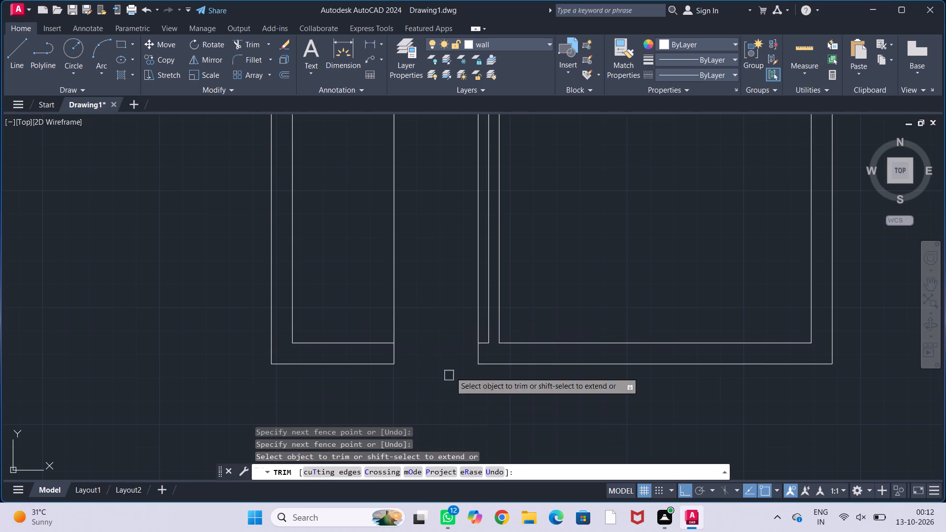
pyautogui.click(477, 327)
pyautogui.click(394, 316)
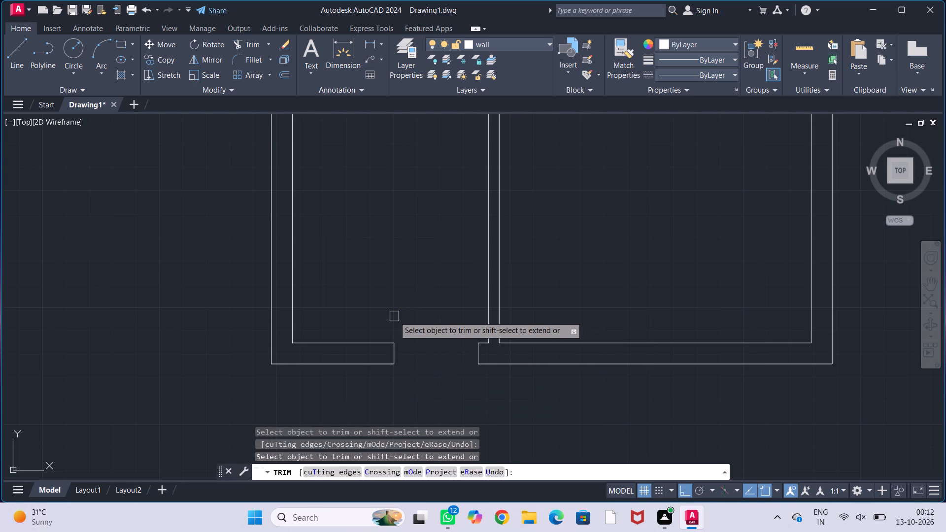
pyautogui.press('Escape')
pyautogui.press('Escape')
pyautogui.press('Escape')
pyautogui.press('Escape')
pyautogui.press('Escape')
pyautogui.press('Escape')
# Draw a short vertical line across the top outer wall above the top-left room, between its centre and the partition.
pyautogui.scroll(-1, 425, 315)
pyautogui.moveTo(428, 272); pyautogui.dragTo(401, 322, button='middle')
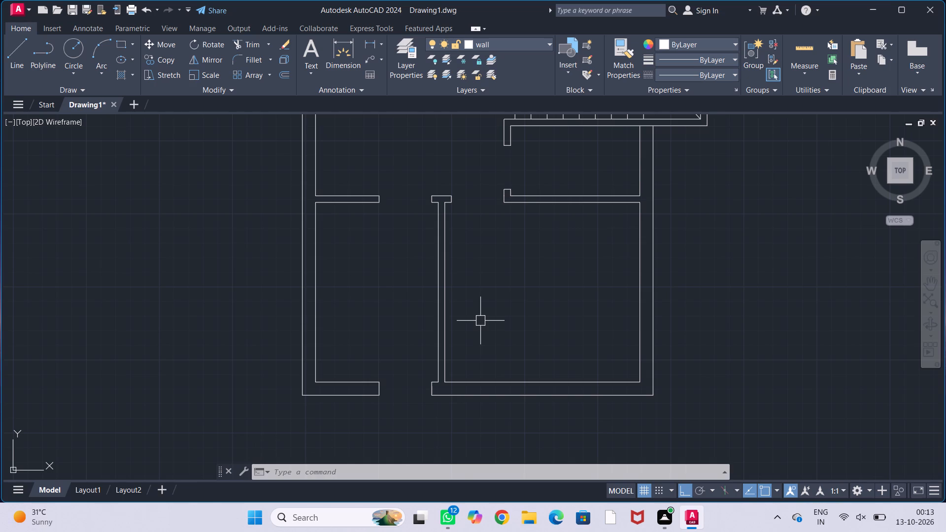
pyautogui.moveTo(536, 346); pyautogui.dragTo(555, 381, button='middle')
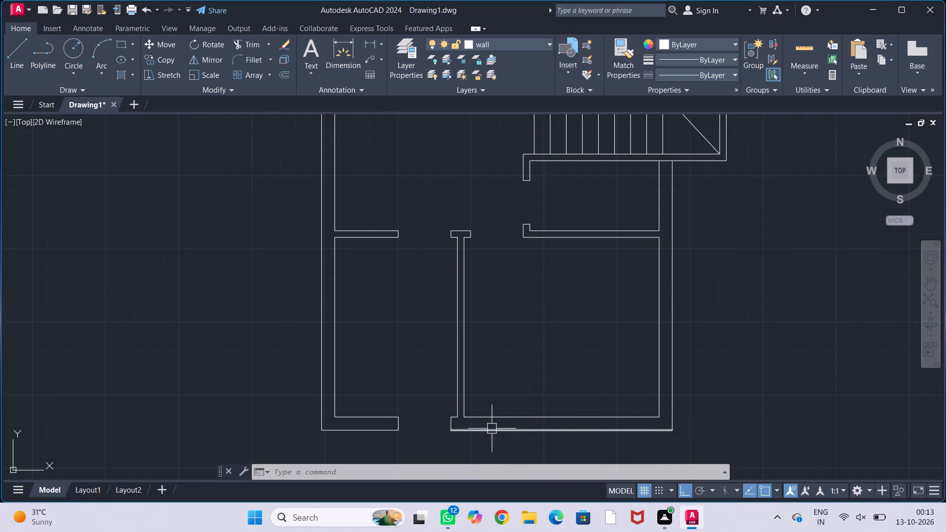
pyautogui.moveTo(545, 370); pyautogui.dragTo(600, 381, button='middle')
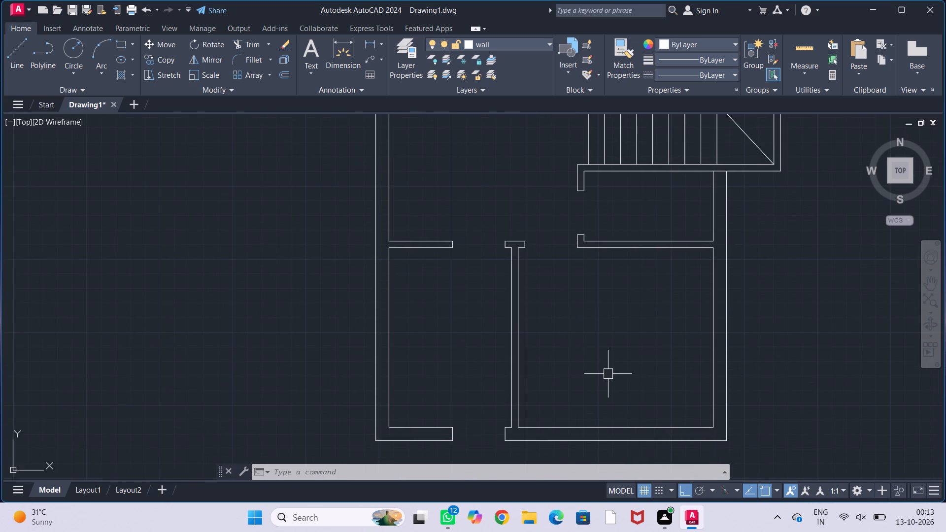
pyautogui.moveTo(646, 365); pyautogui.dragTo(645, 408, button='middle')
pyautogui.moveTo(609, 344); pyautogui.dragTo(603, 475, button='middle')
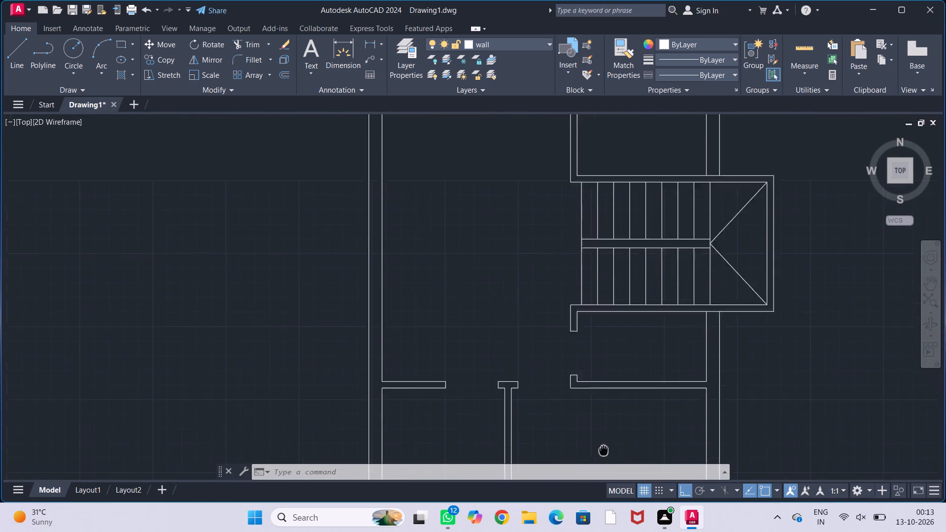
pyautogui.moveTo(603, 475); pyautogui.dragTo(602, 476, button='middle')
pyautogui.moveTo(529, 331); pyautogui.dragTo(462, 482, button='middle')
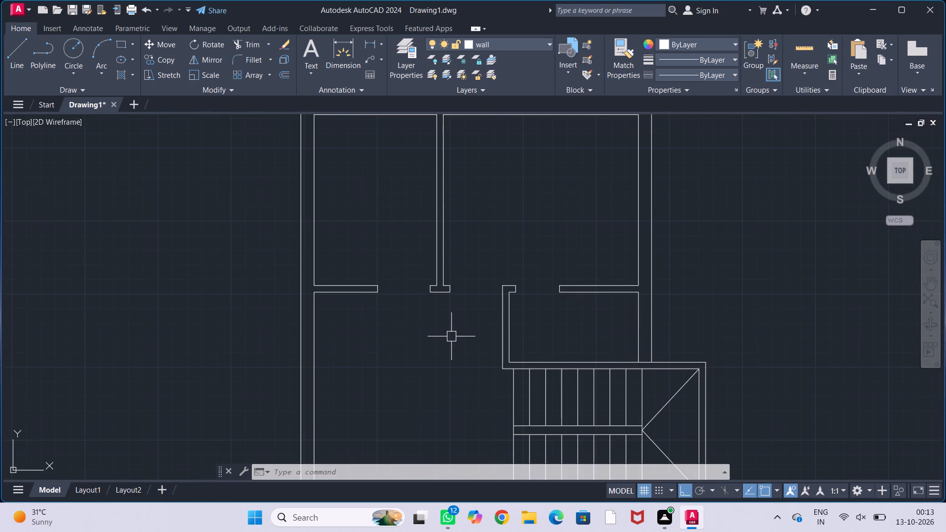
pyautogui.moveTo(389, 214); pyautogui.dragTo(430, 300, button='middle')
pyautogui.scroll(1, 407, 216)
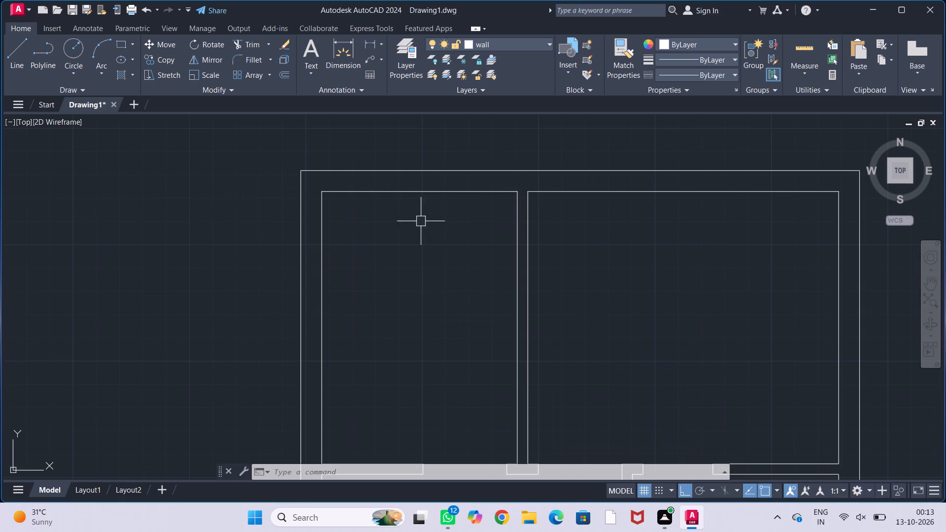
pyautogui.moveTo(421, 221); pyautogui.dragTo(383, 264, button='middle')
pyautogui.press('l')
pyautogui.press('Return')
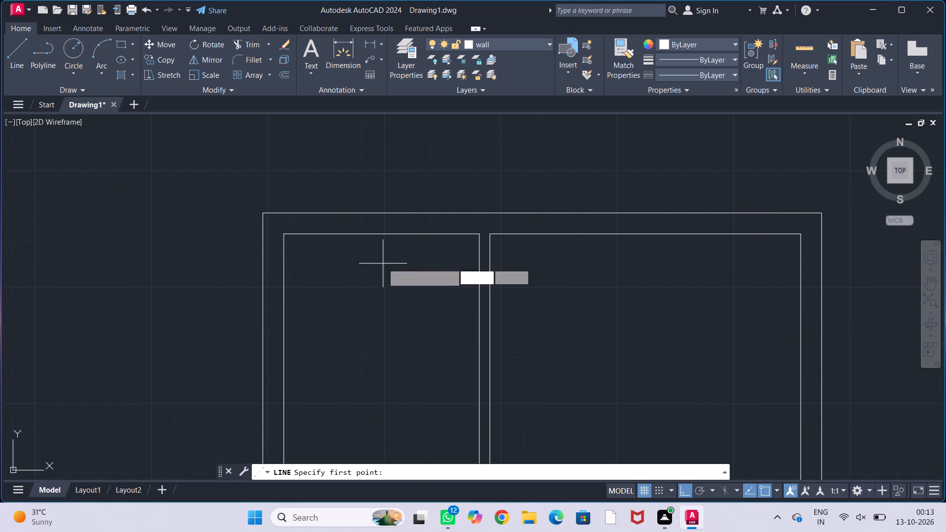
pyautogui.click(422, 235)
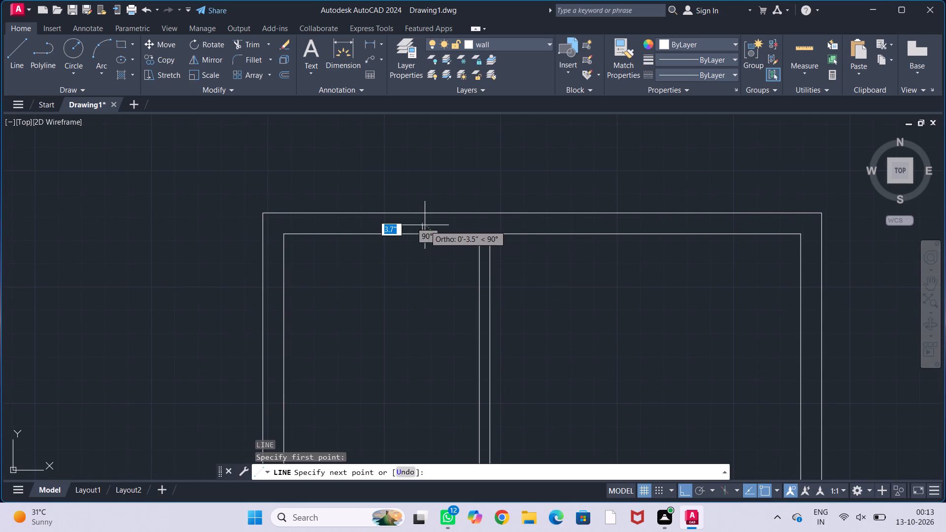
pyautogui.click(425, 217)
pyautogui.press('Escape')
pyautogui.press('Escape')
pyautogui.press('Escape')
pyautogui.press('Escape')
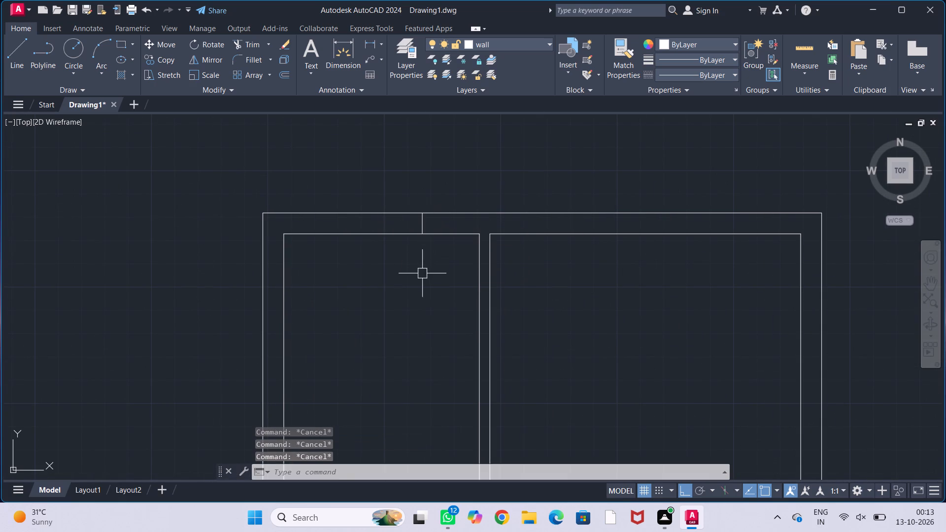
pyautogui.press('Escape')
# Offset the short line in the top outer wall 1' to each side to mark the opening's edges.
pyautogui.write('off')
pyautogui.press('Return')
pyautogui.write("1'")
pyautogui.press('Return')
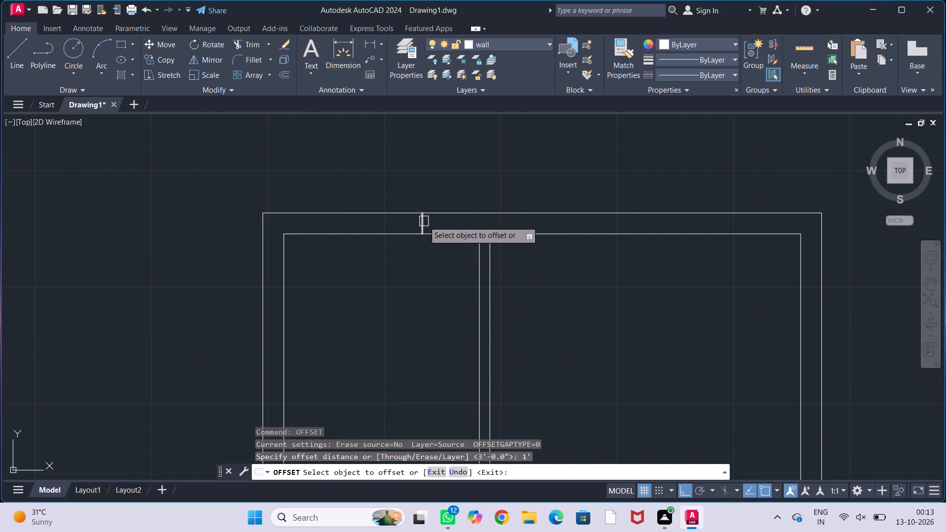
pyautogui.click(424, 221)
pyautogui.click(477, 223)
pyautogui.click(425, 226)
pyautogui.click(377, 226)
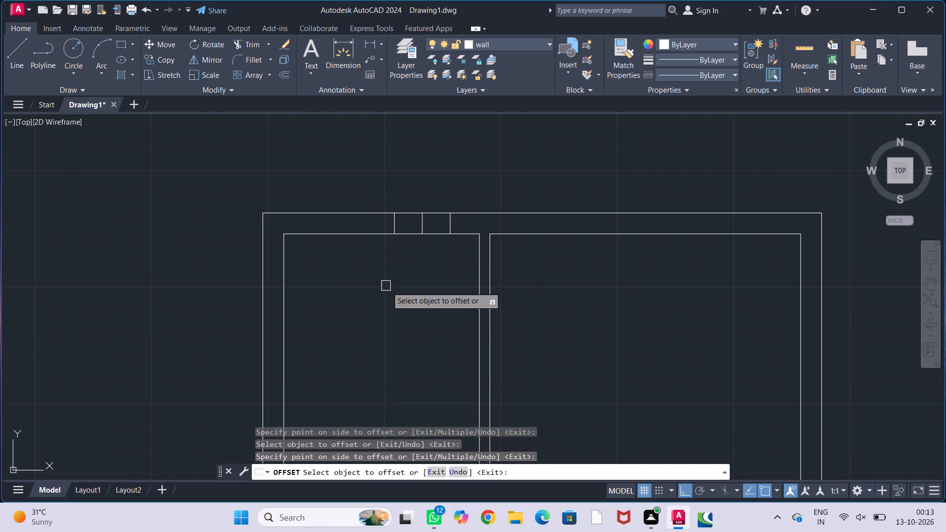
pyautogui.press('Escape')
pyautogui.press('Escape')
pyautogui.press('Escape')
pyautogui.press('Escape')
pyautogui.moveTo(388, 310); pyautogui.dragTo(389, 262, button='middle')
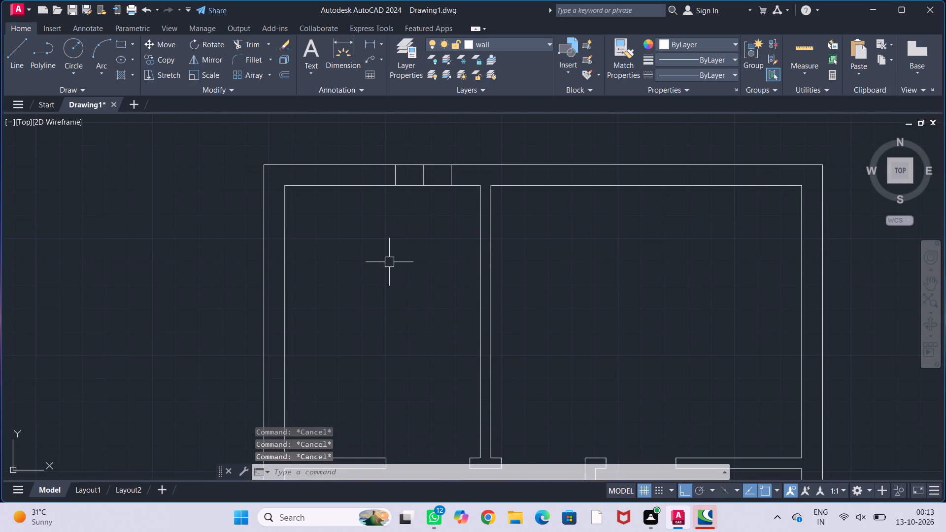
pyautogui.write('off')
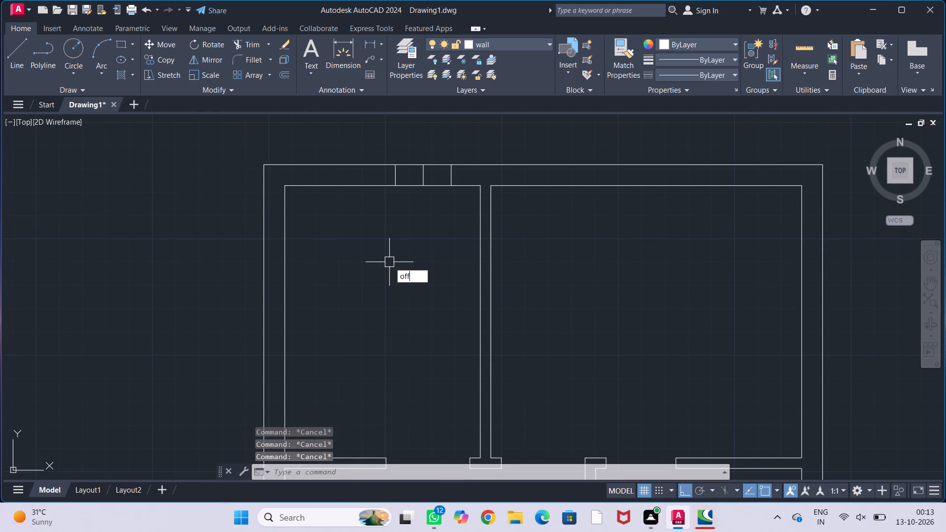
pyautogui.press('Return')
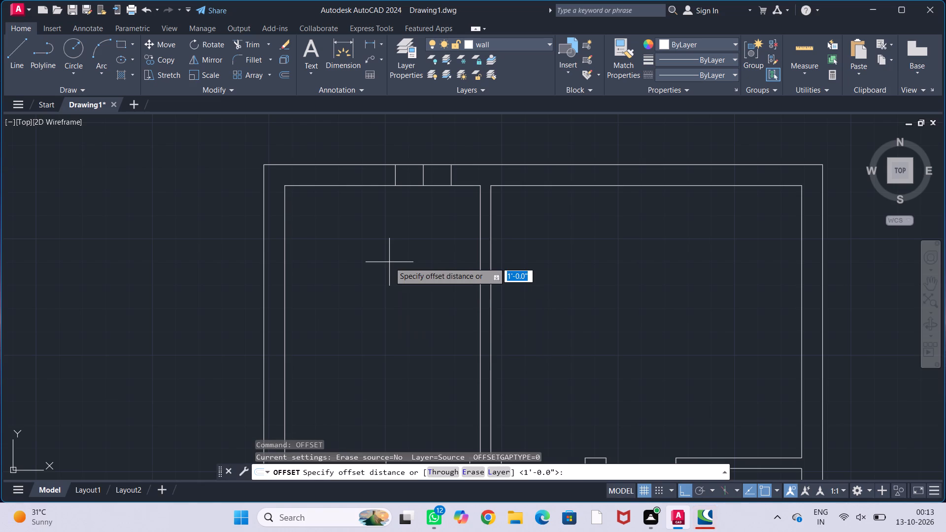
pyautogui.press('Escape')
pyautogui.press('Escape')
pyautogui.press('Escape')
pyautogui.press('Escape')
# Draw a short horizontal line across the left outer wall at the midpoint of the top-left room's side.
pyautogui.moveTo(383, 284); pyautogui.dragTo(392, 231, button='middle')
pyautogui.press('l')
pyautogui.press('Return')
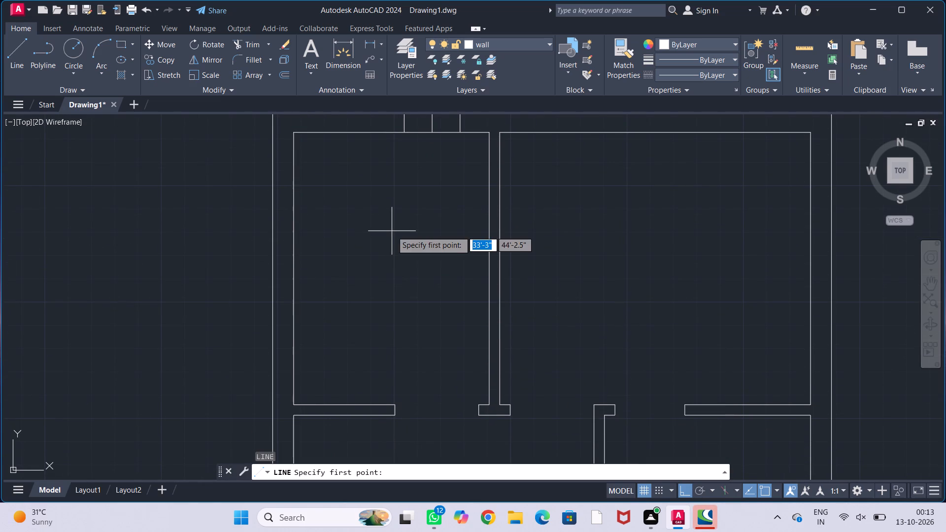
pyautogui.click(294, 271)
pyautogui.click(274, 270)
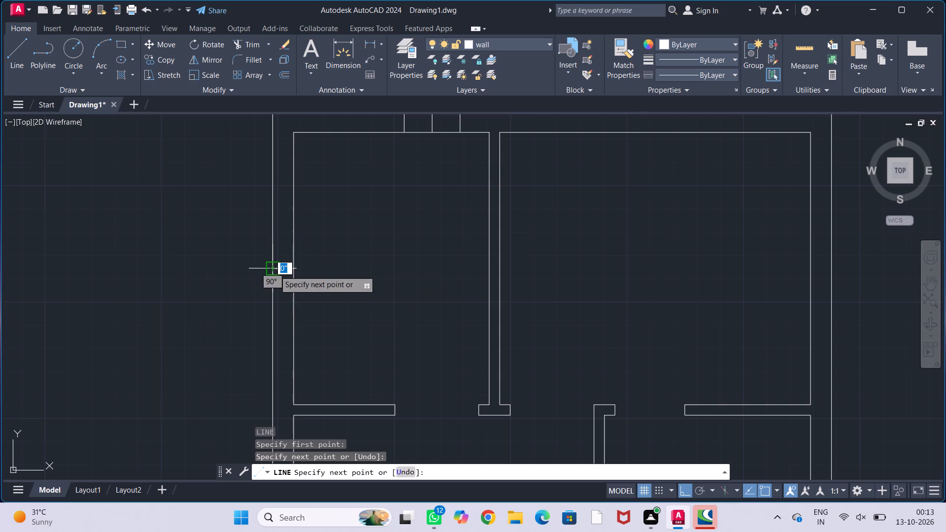
pyautogui.press('Escape')
pyautogui.press('Escape')
pyautogui.press('Escape')
pyautogui.press('Escape')
# Offset the short line in the left outer wall 2' to each side to mark the opening's edges.
pyautogui.write('off')
pyautogui.press('Return')
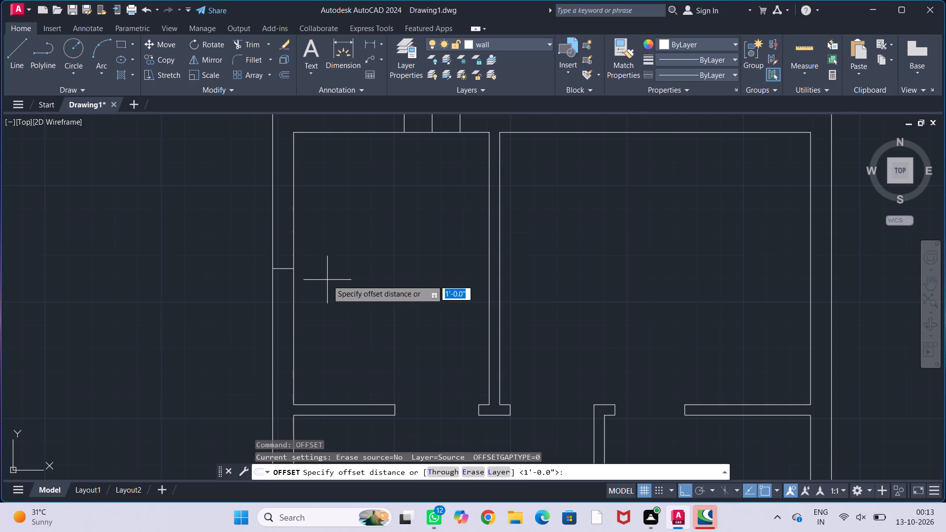
pyautogui.write("2'")
pyautogui.press('Return')
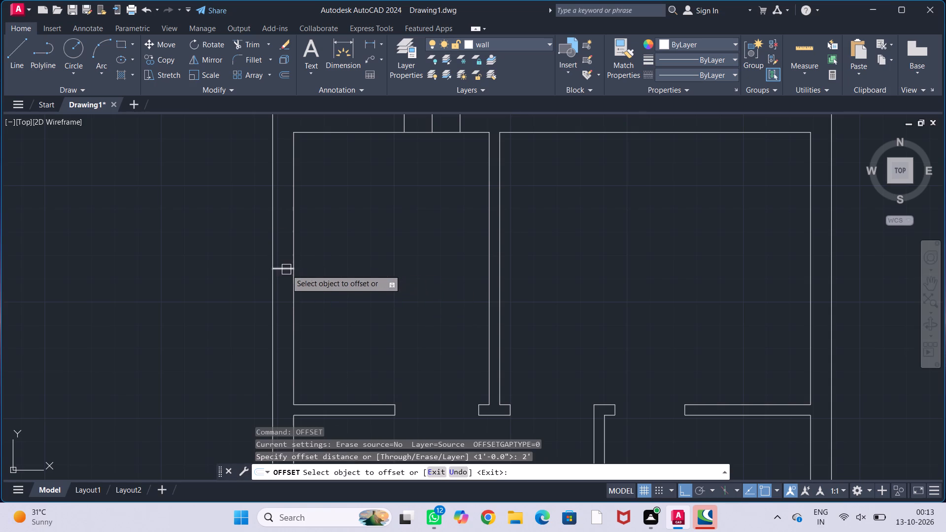
pyautogui.click(286, 269)
pyautogui.click(280, 216)
pyautogui.click(281, 263)
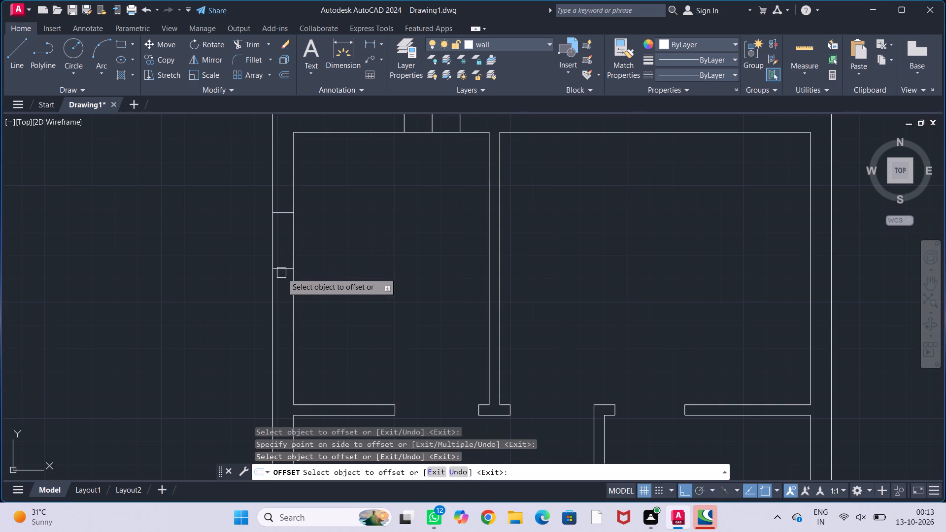
pyautogui.moveTo(282, 271); pyautogui.dragTo(283, 279)
pyautogui.click(283, 326)
pyautogui.press('Escape')
pyautogui.press('Escape')
pyautogui.press('Escape')
pyautogui.press('Escape')
pyautogui.press('Escape')
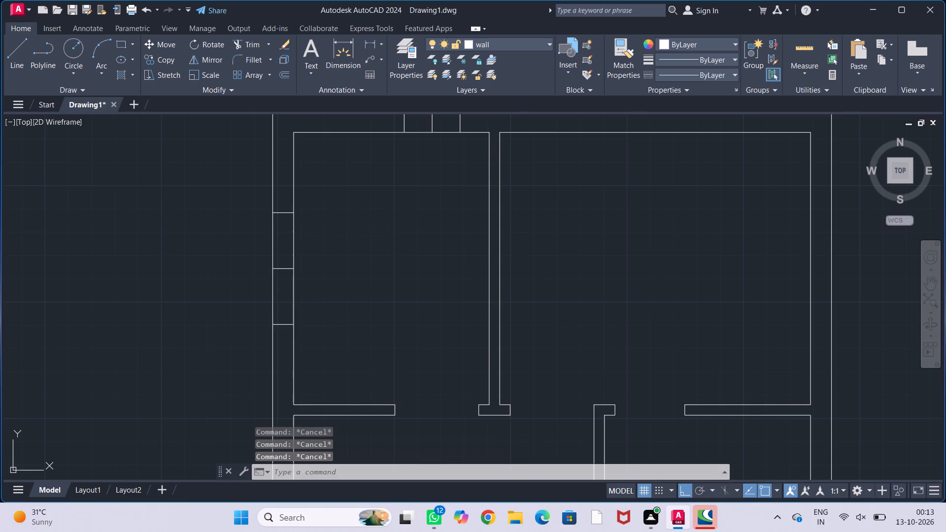
# Trim the left outer wall lines between the edge markers and remove the centre marker to form the top-left room's side opening.
pyautogui.write('tr')
pyautogui.press('Return')
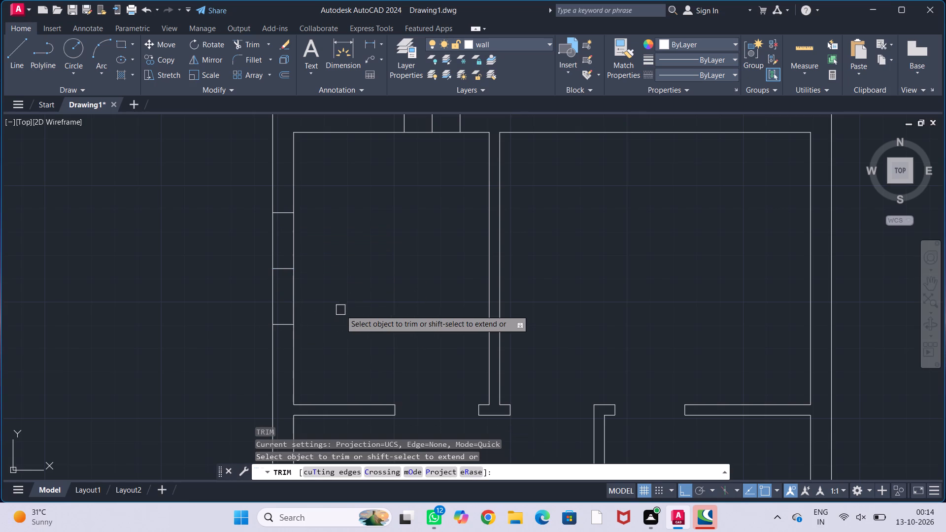
pyautogui.moveTo(254, 295); pyautogui.dragTo(335, 295)
pyautogui.moveTo(249, 244); pyautogui.dragTo(369, 237)
pyautogui.click(282, 267)
# Trim the top outer wall lines between the edge markers and remove the centre marker to form the opening above the top-left room.
pyautogui.moveTo(360, 277); pyautogui.dragTo(348, 333, button='middle')
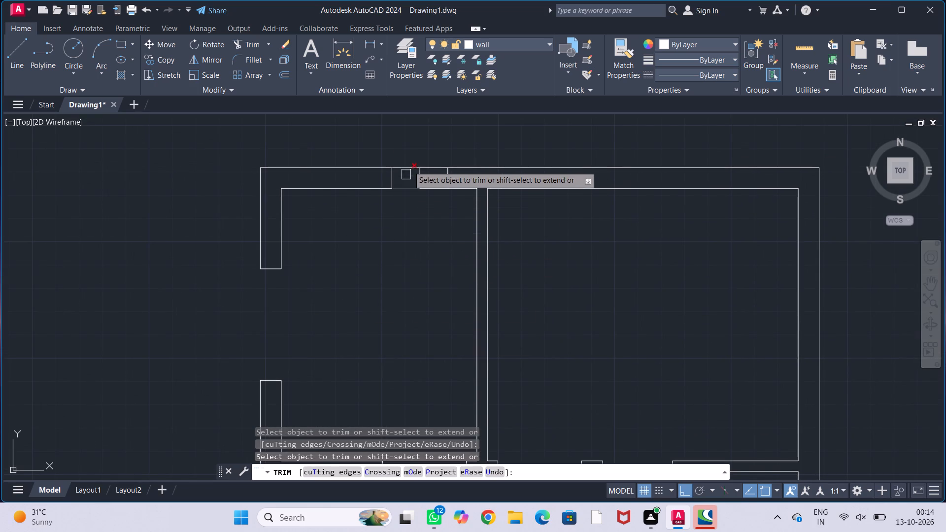
pyautogui.moveTo(408, 153); pyautogui.dragTo(419, 221)
pyautogui.moveTo(429, 155); pyautogui.dragTo(442, 249)
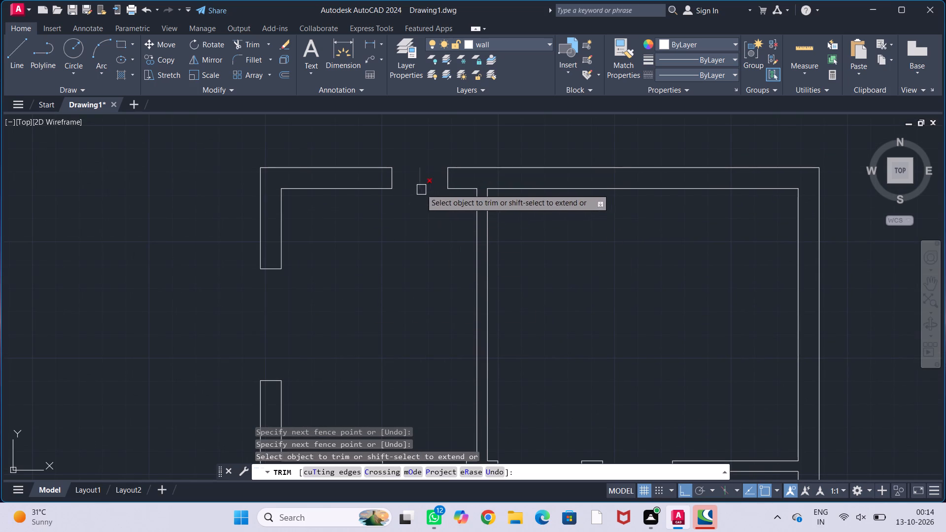
pyautogui.click(419, 186)
pyautogui.press('Escape')
pyautogui.press('Escape')
pyautogui.press('Escape')
pyautogui.press('Escape')
pyautogui.press('Escape')
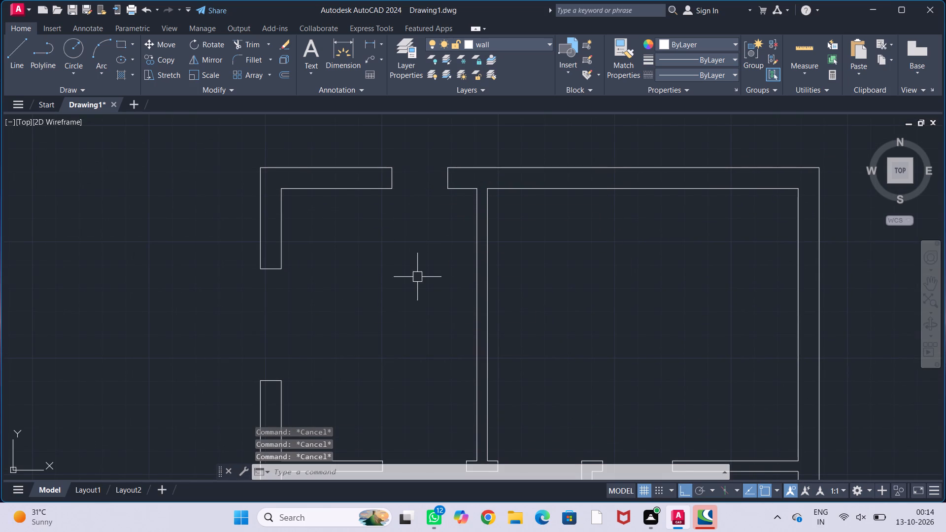
# Draw a horizontal guide line from the upper edge of the left wall opening across both top rooms to the right outer wall.
pyautogui.moveTo(418, 279); pyautogui.dragTo(363, 264, button='middle')
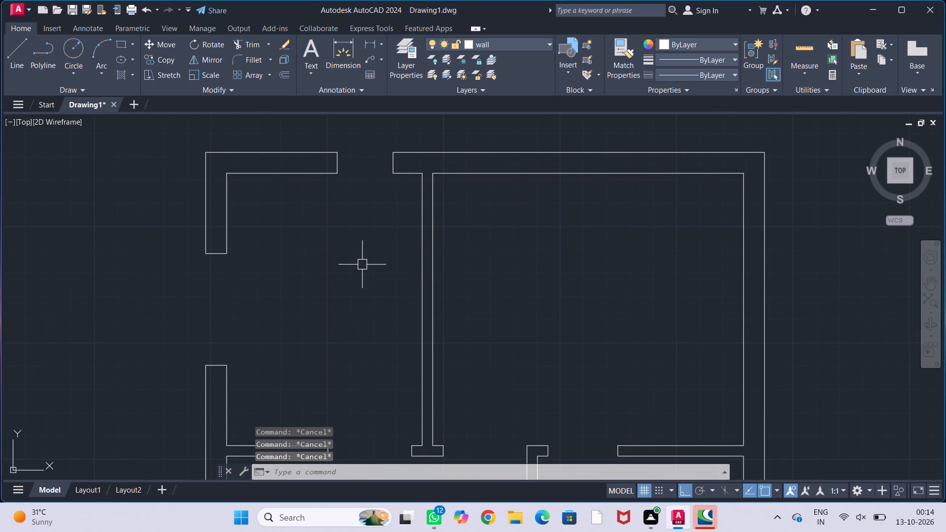
pyautogui.moveTo(530, 274); pyautogui.dragTo(456, 246, button='middle')
pyautogui.moveTo(479, 271); pyautogui.dragTo(470, 254, button='middle')
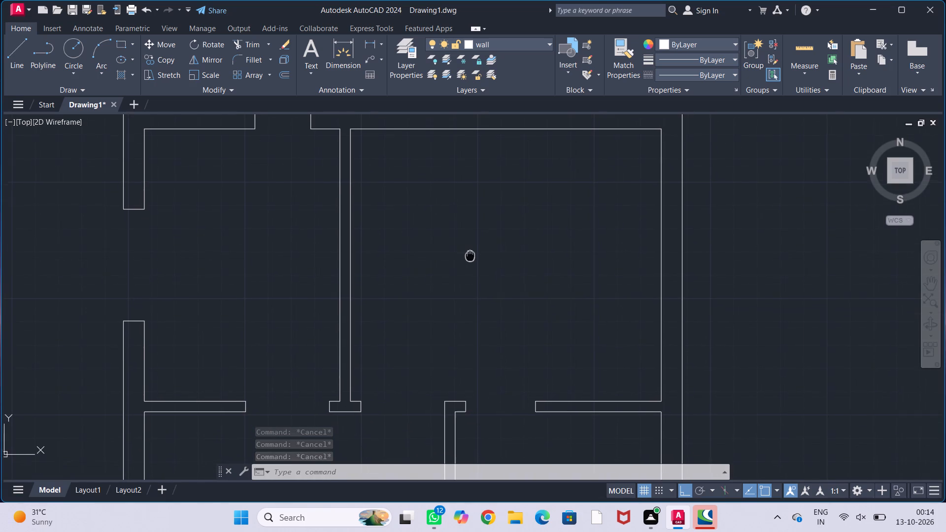
pyautogui.press('l')
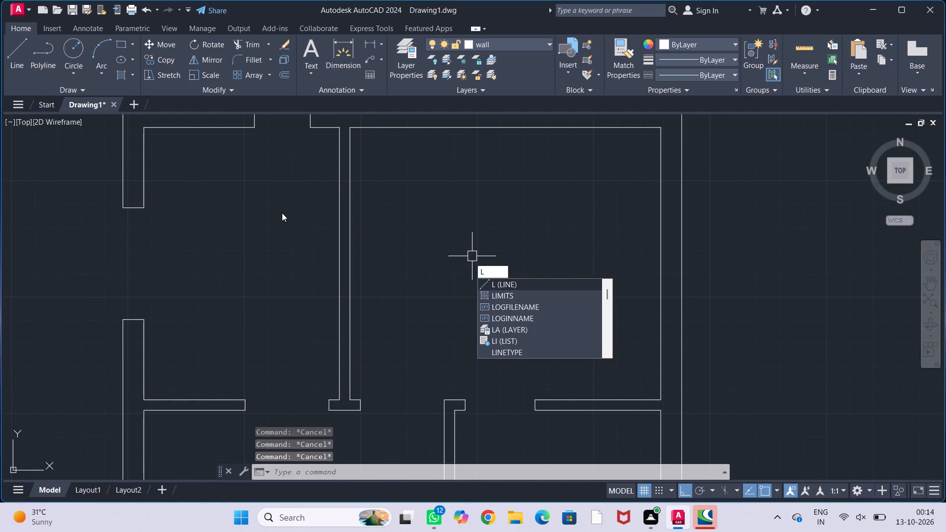
pyautogui.press('Return')
pyautogui.click(145, 203)
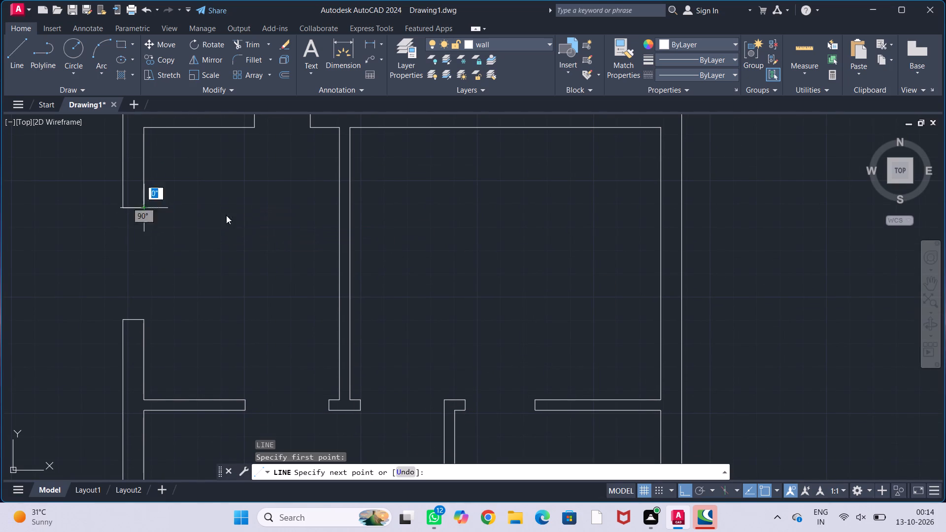
pyautogui.click(677, 209)
pyautogui.press('Escape')
pyautogui.press('Escape')
pyautogui.press('Escape')
pyautogui.press('Escape')
pyautogui.press('Escape')
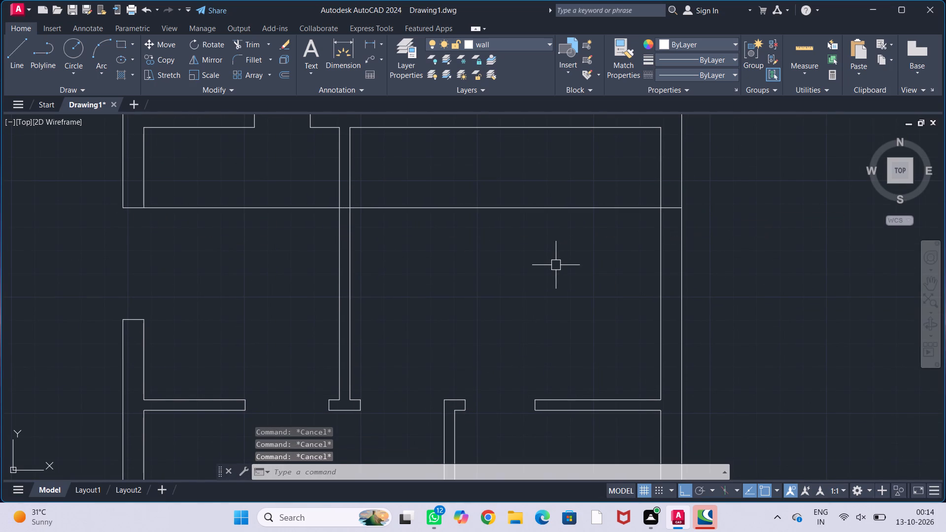
# Draw a second guide line from the lower edge of the left wall opening to the midpoint of the right outer wall's outer line.
pyautogui.press('l')
pyautogui.press('Return')
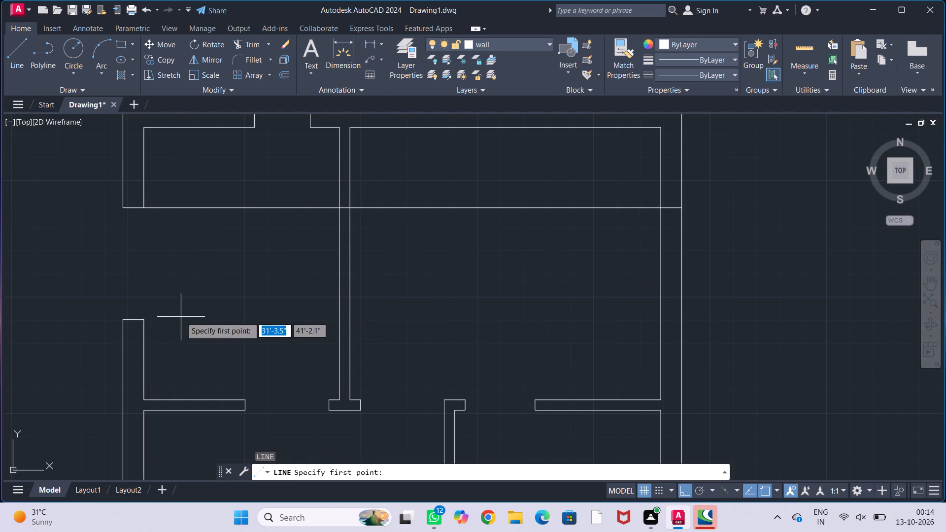
pyautogui.click(144, 319)
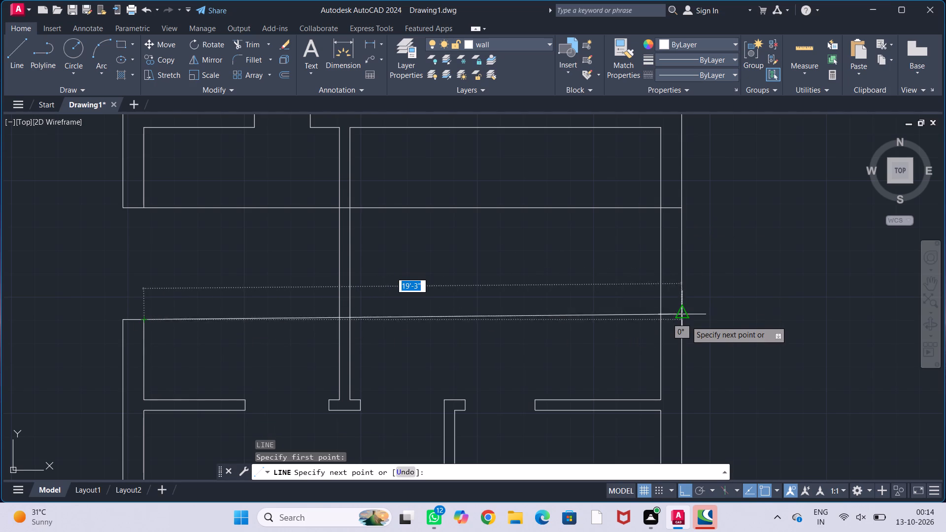
pyautogui.click(685, 316)
pyautogui.press('Escape')
pyautogui.press('Escape')
pyautogui.press('Escape')
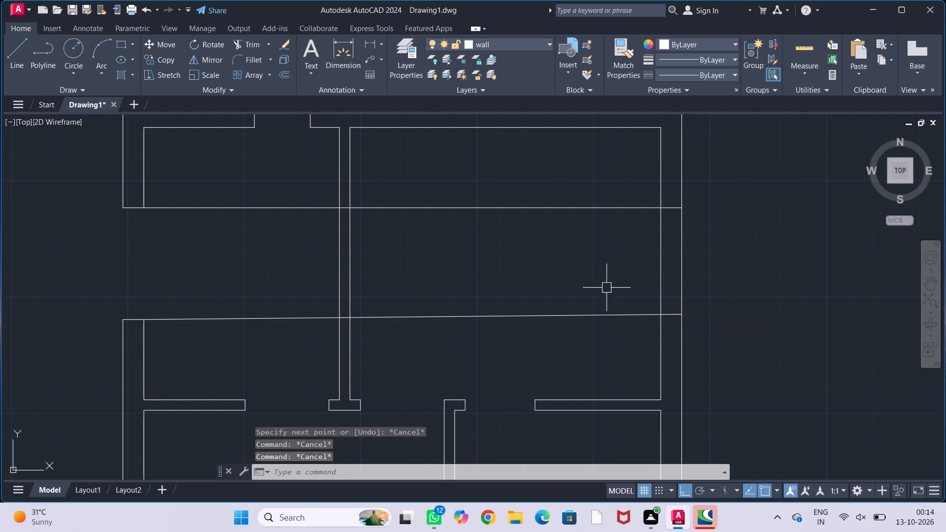
pyautogui.press('Escape')
pyautogui.press('Escape')
# Trim the right outer wall lines between the two guide lines to form the top-right room's side opening.
pyautogui.write('tr')
pyautogui.press('Return')
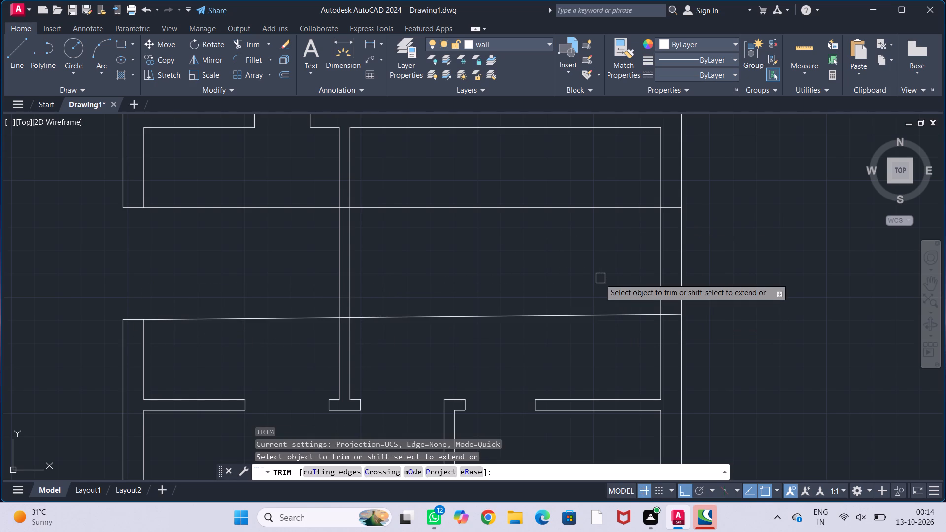
pyautogui.moveTo(601, 274); pyautogui.dragTo(722, 303)
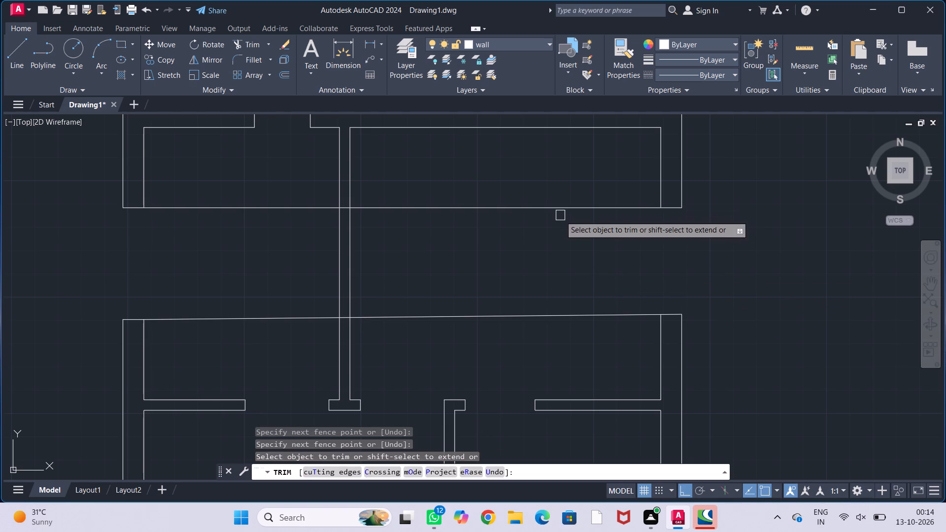
pyautogui.press('Escape')
pyautogui.press('Escape')
pyautogui.press('Escape')
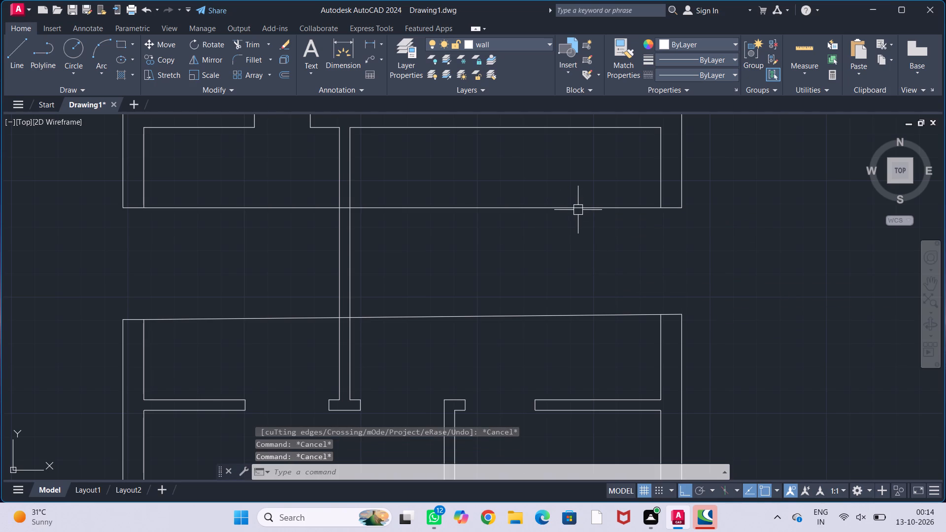
pyautogui.press('Escape')
pyautogui.press('Escape')
# Trim the two guide lines where they cross the top-right and top-left rooms, keeping the opening's end caps.
pyautogui.write('tr')
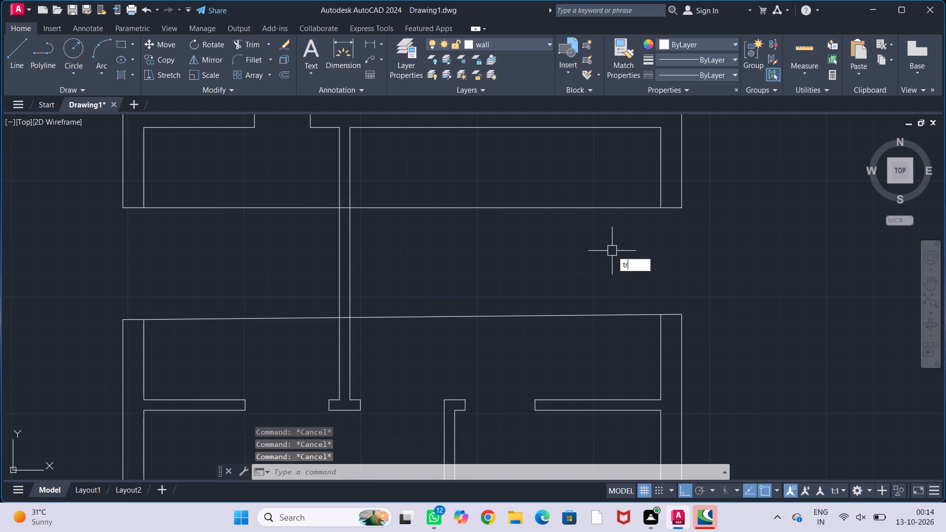
pyautogui.press('Return')
pyautogui.moveTo(581, 207); pyautogui.dragTo(581, 211)
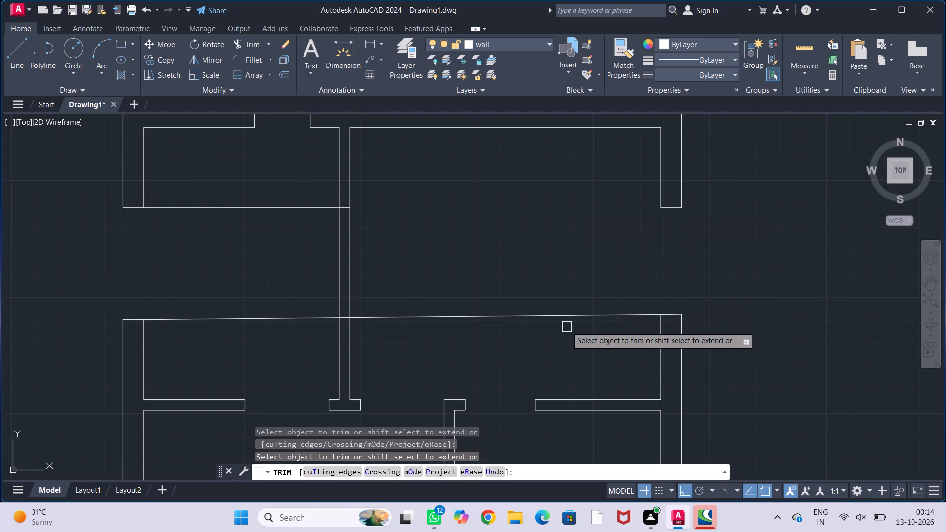
pyautogui.click(569, 318)
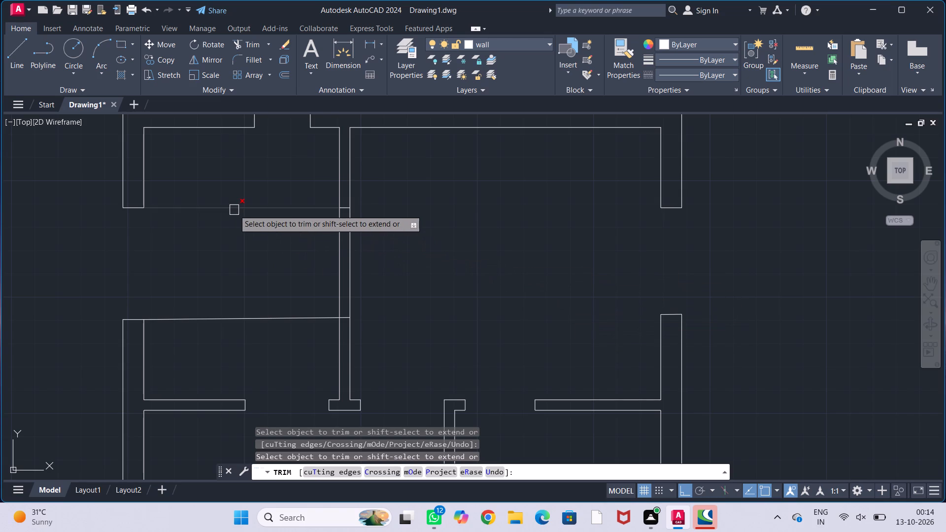
pyautogui.click(234, 210)
pyautogui.click(252, 321)
pyautogui.press('Escape')
pyautogui.press('Escape')
pyautogui.press('Escape')
# Delete the two leftover guide line pieces inside the partition between the top rooms.
pyautogui.scroll(1, 336, 205)
pyautogui.click(348, 209)
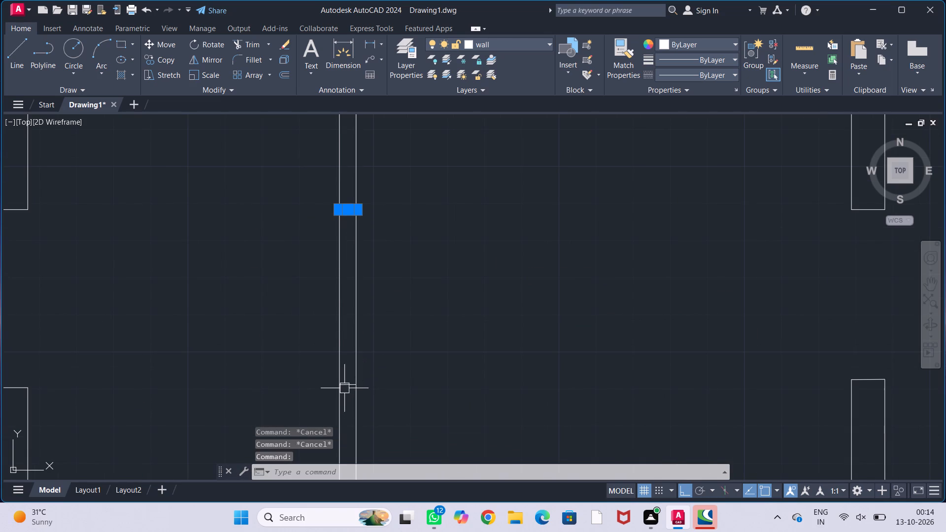
pyautogui.click(345, 386)
pyautogui.press('Delete')
# Draw a short horizontal line across the hall's left outer wall, about level with the staircase's upper wall.
pyautogui.scroll(-1, 460, 349)
pyautogui.moveTo(483, 352); pyautogui.dragTo(460, 294, button='middle')
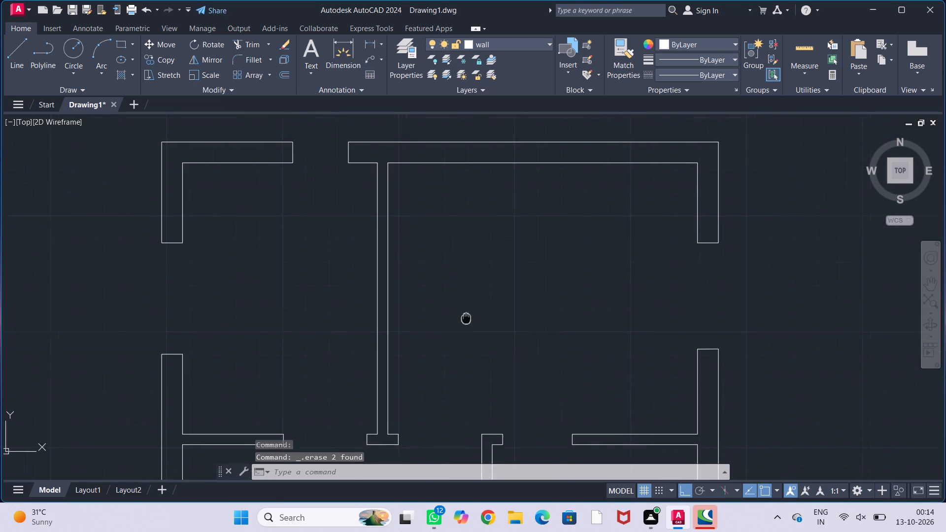
pyautogui.moveTo(460, 294); pyautogui.dragTo(462, 285, button='middle')
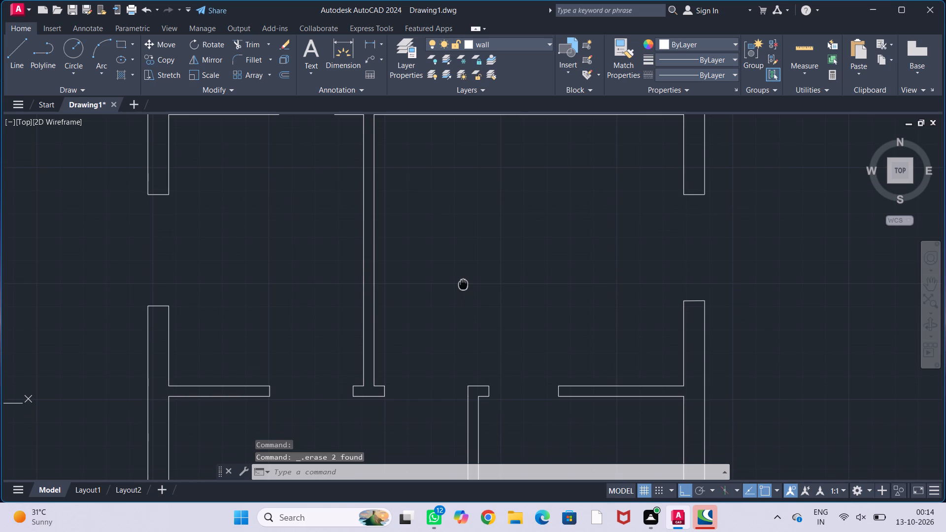
pyautogui.moveTo(470, 307); pyautogui.dragTo(483, 234, button='middle')
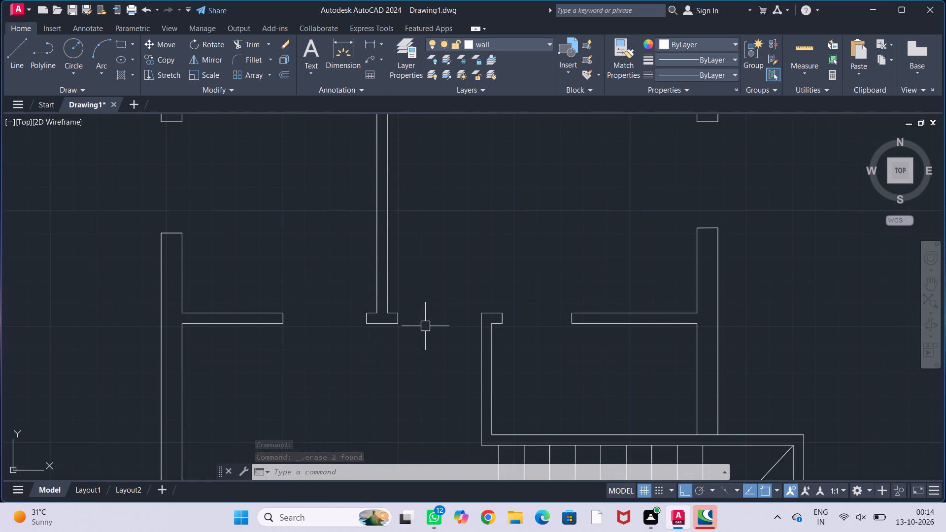
pyautogui.moveTo(350, 359); pyautogui.dragTo(500, 232, button='middle')
pyautogui.scroll(-1, 503, 270)
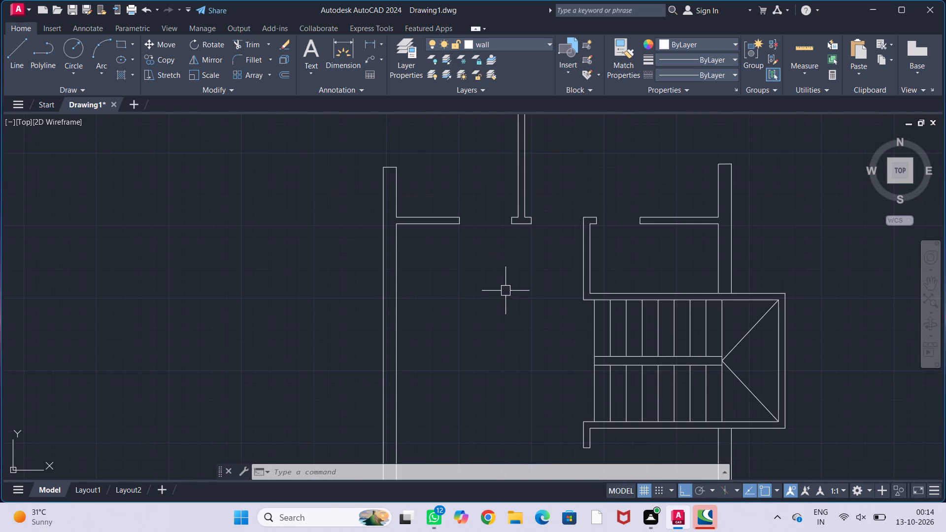
pyautogui.moveTo(508, 321); pyautogui.dragTo(466, 278, button='middle')
pyautogui.scroll(-1, 465, 278)
pyautogui.moveTo(465, 279); pyautogui.dragTo(429, 273, button='middle')
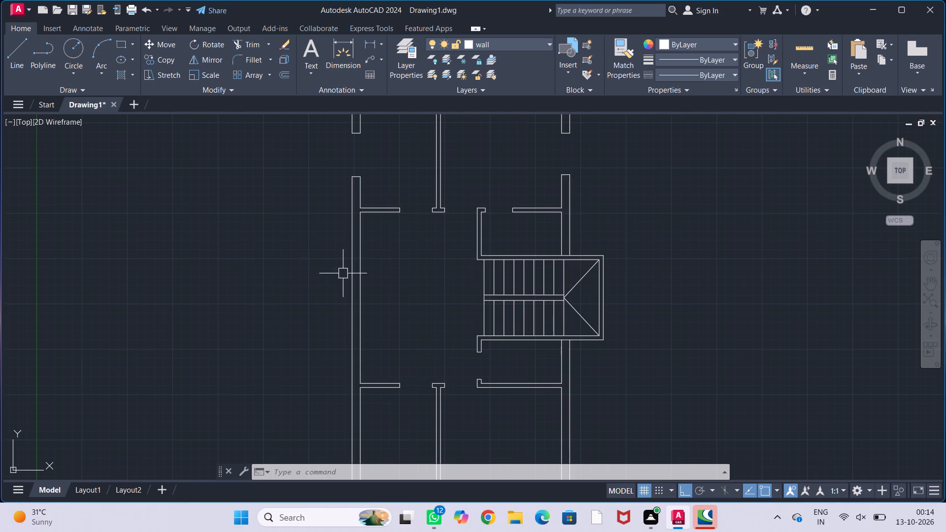
pyautogui.scroll(1, 363, 267)
pyautogui.moveTo(396, 266); pyautogui.dragTo(365, 239, button='middle')
pyautogui.press('l')
pyautogui.press('Return')
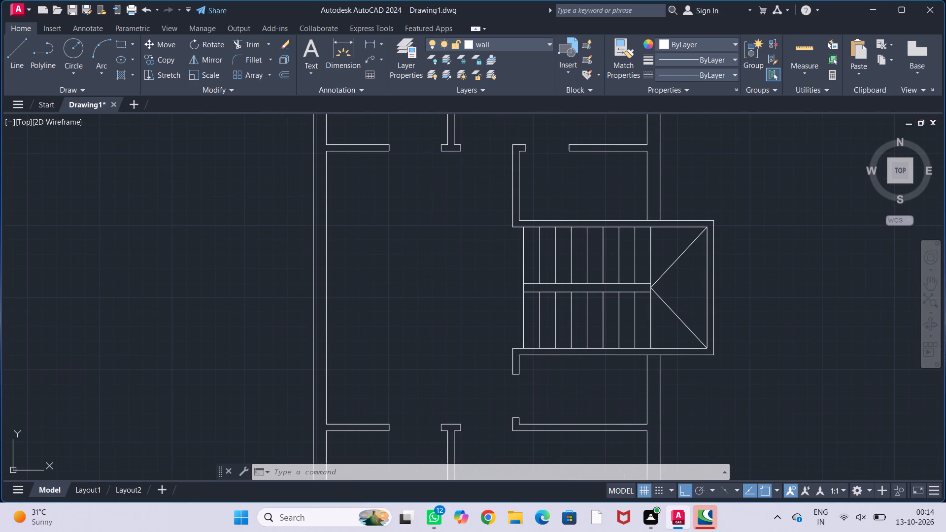
pyautogui.click(327, 215)
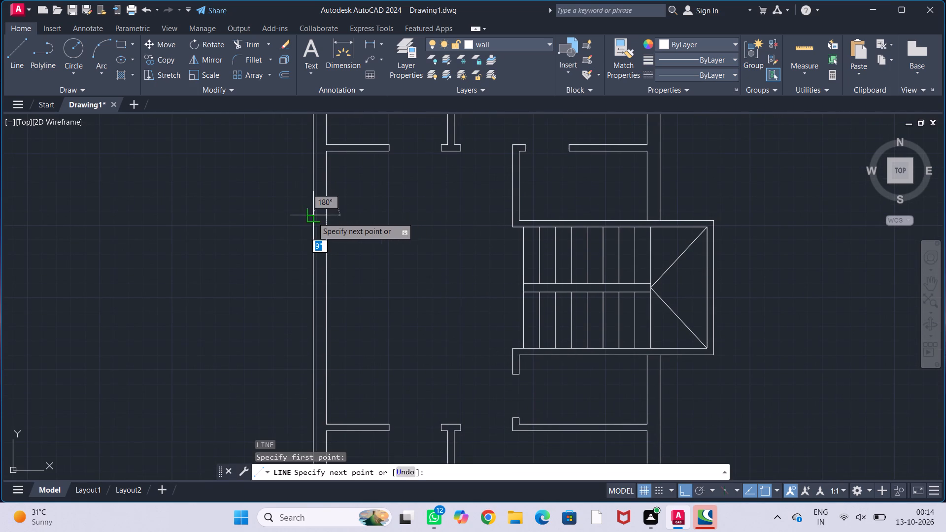
pyautogui.click(312, 217)
pyautogui.press('Escape')
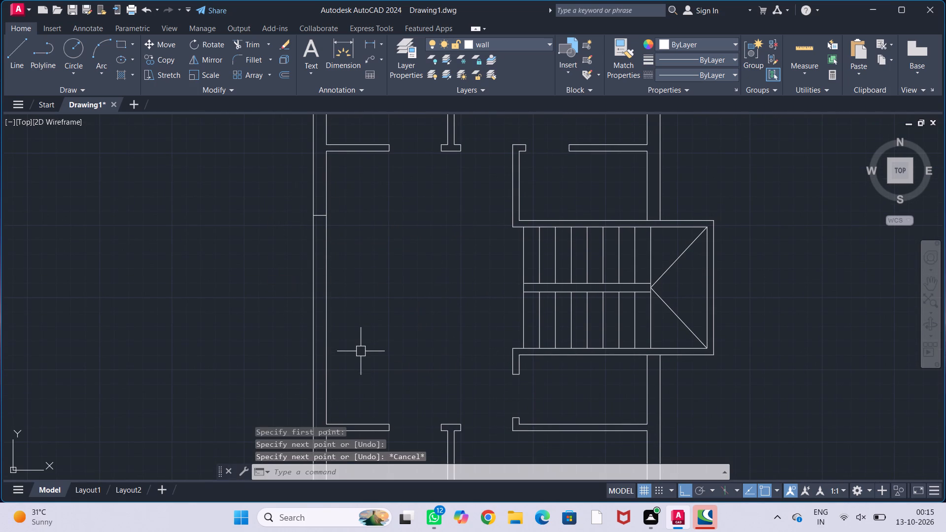
# Draw another short horizontal line across the hall's left outer wall, about level with the staircase's lower wall.
pyautogui.press('Return')
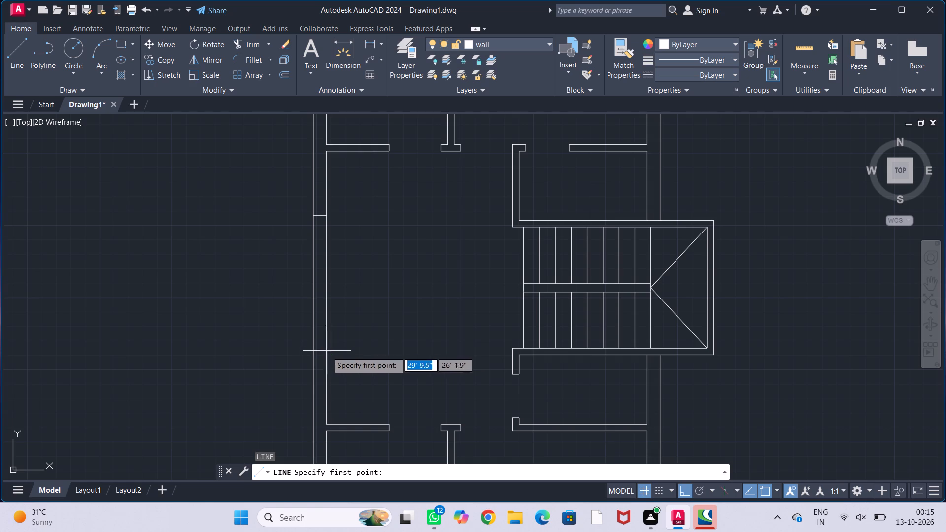
pyautogui.click(326, 354)
pyautogui.click(313, 353)
pyautogui.press('Escape')
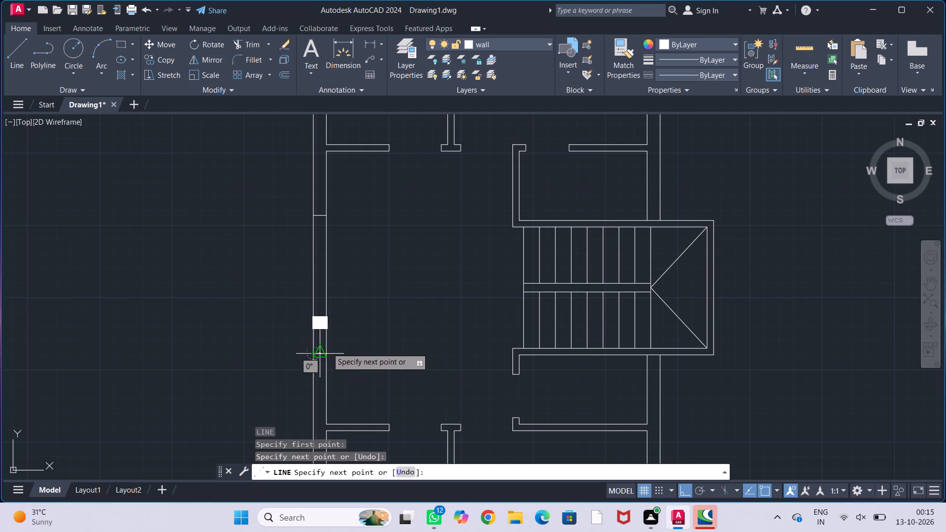
pyautogui.press('Escape')
pyautogui.press('Escape')
# Offset the upper short line across the hall's left outer wall by 1.5' to both sides, above and below it.
pyautogui.middleClick(363, 316)
pyautogui.press('o')
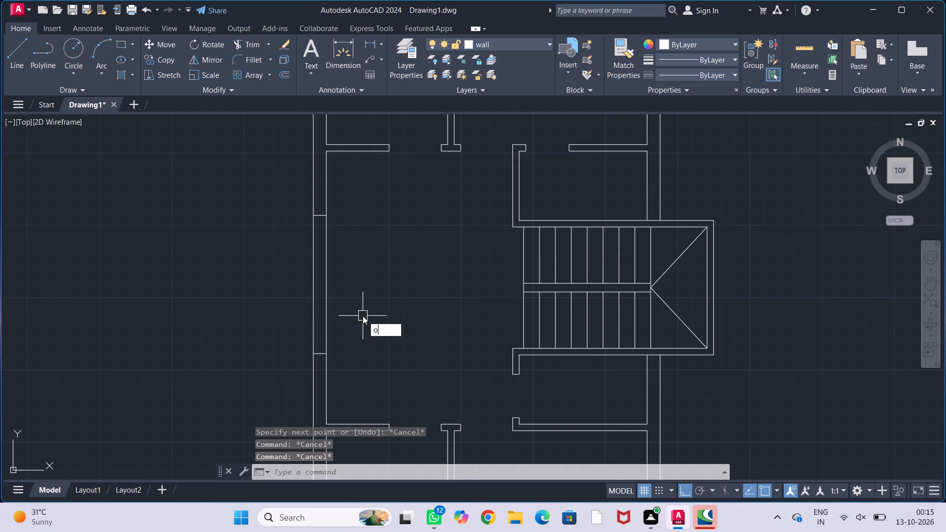
pyautogui.write('ff')
pyautogui.press('Return')
pyautogui.write('1.5"')
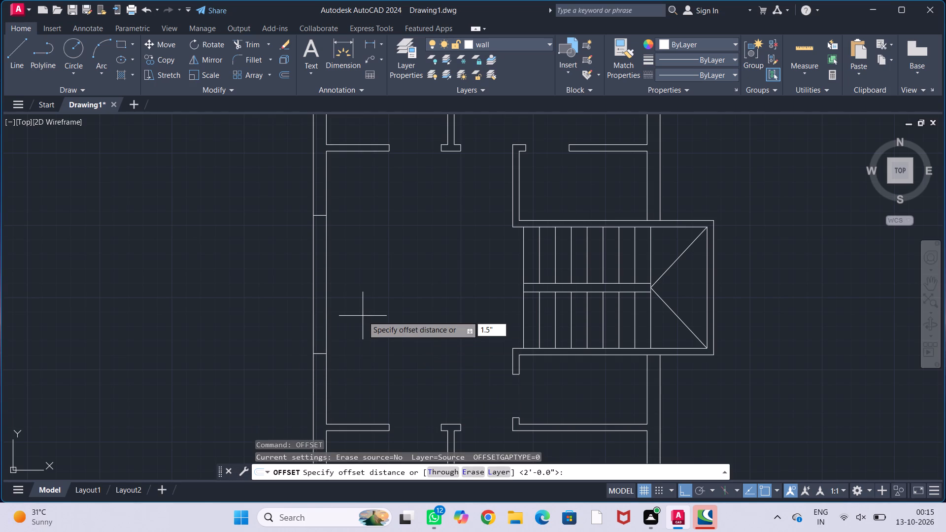
pyautogui.press('BackSpace')
pyautogui.press("'")
pyautogui.press('Return')
pyautogui.click(324, 214)
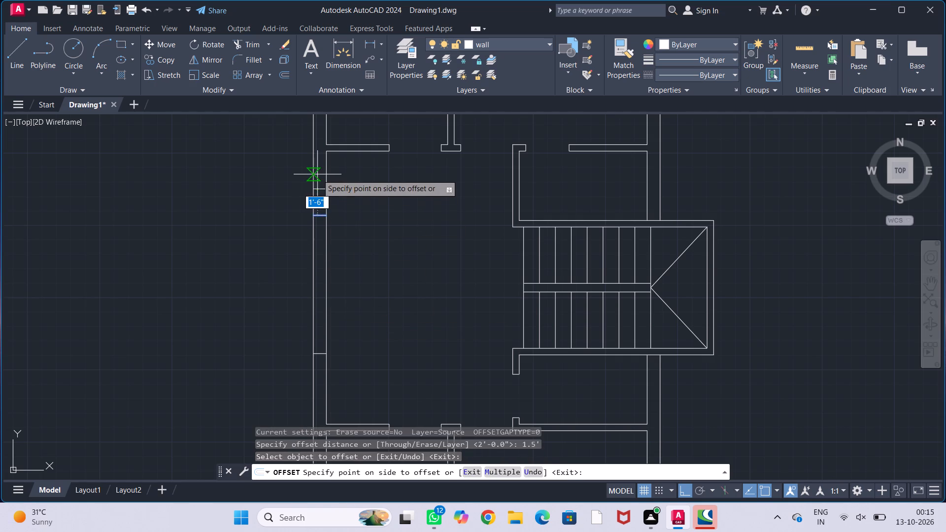
pyautogui.click(317, 174)
pyautogui.click(323, 212)
pyautogui.click(314, 254)
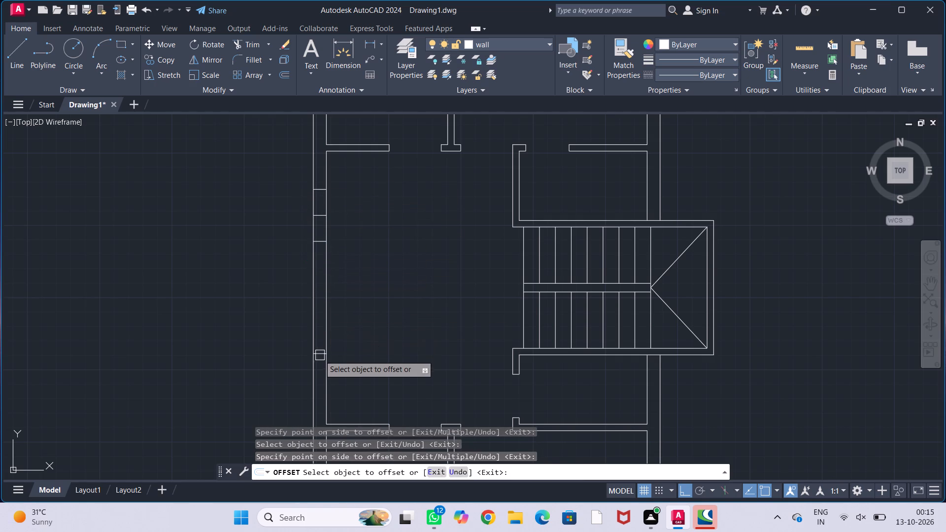
# Offset the lower short line across the hall's left outer wall by the same 1.5', both below and above it.
pyautogui.moveTo(319, 356); pyautogui.dragTo(319, 361)
pyautogui.click(319, 391)
pyautogui.click(318, 356)
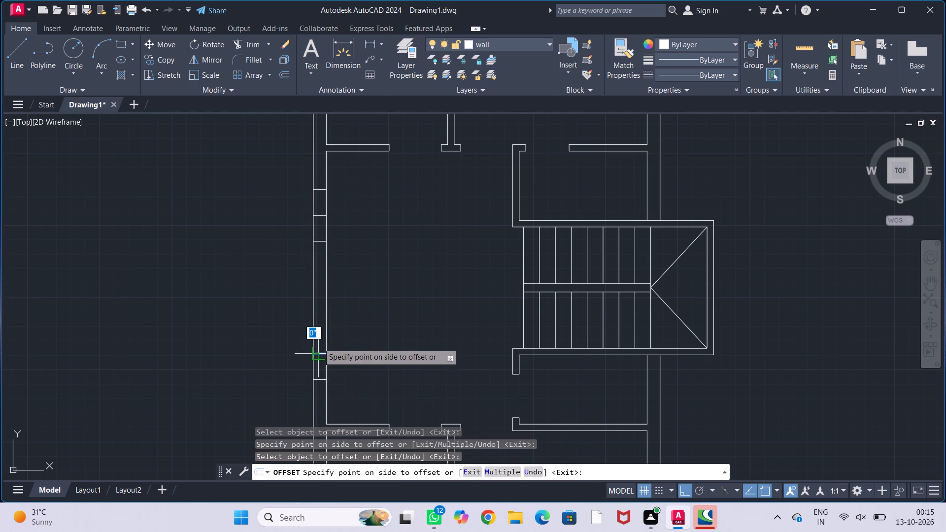
pyautogui.click(317, 313)
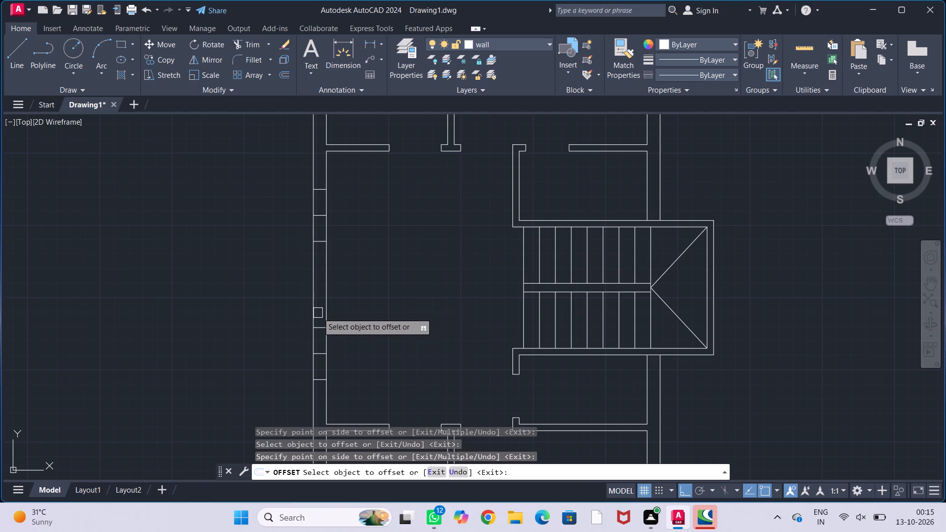
pyautogui.press('Escape')
pyautogui.press('Escape')
pyautogui.press('Escape')
pyautogui.press('Escape')
pyautogui.press('Escape')
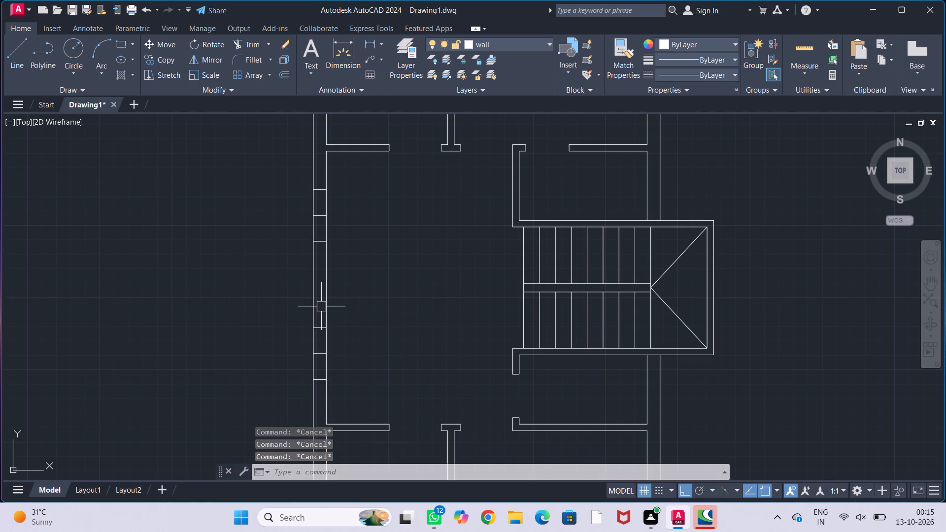
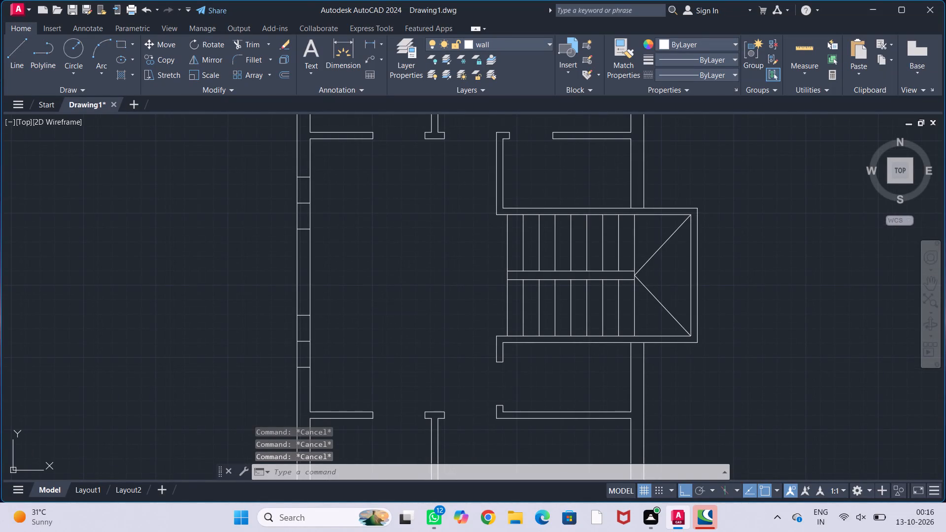
# Trim the wall lines between the outer marks of both openings in the hall's left outer wall and remove their centre marks.
pyautogui.write('tr')
pyautogui.press('Return')
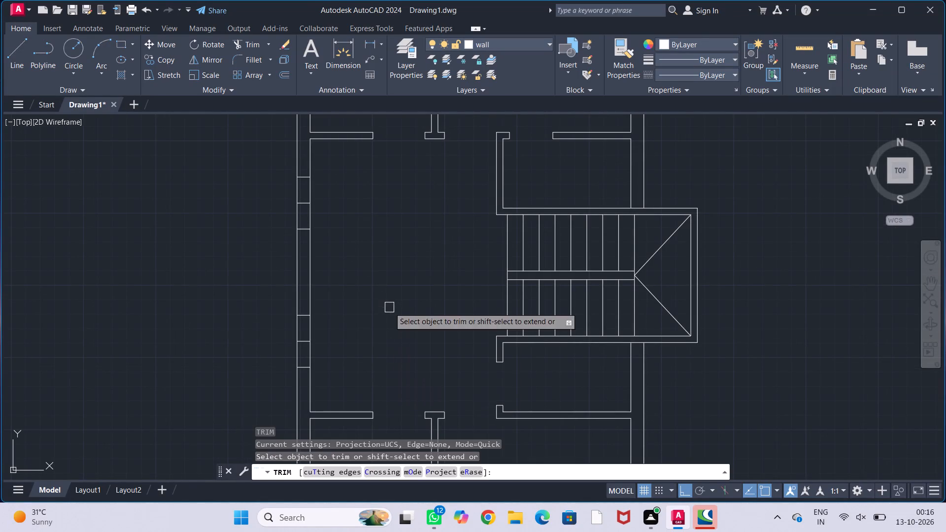
pyautogui.moveTo(333, 198); pyautogui.dragTo(281, 200)
pyautogui.moveTo(329, 218); pyautogui.dragTo(277, 215)
pyautogui.click(298, 203)
pyautogui.moveTo(331, 336); pyautogui.dragTo(330, 335)
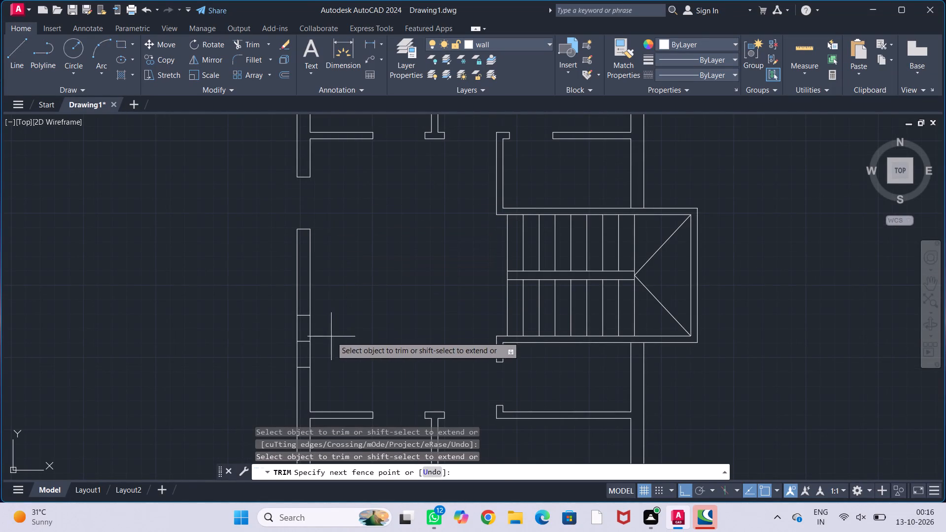
pyautogui.moveTo(330, 335); pyautogui.dragTo(286, 332)
pyautogui.moveTo(329, 354); pyautogui.dragTo(274, 351)
pyautogui.click(300, 343)
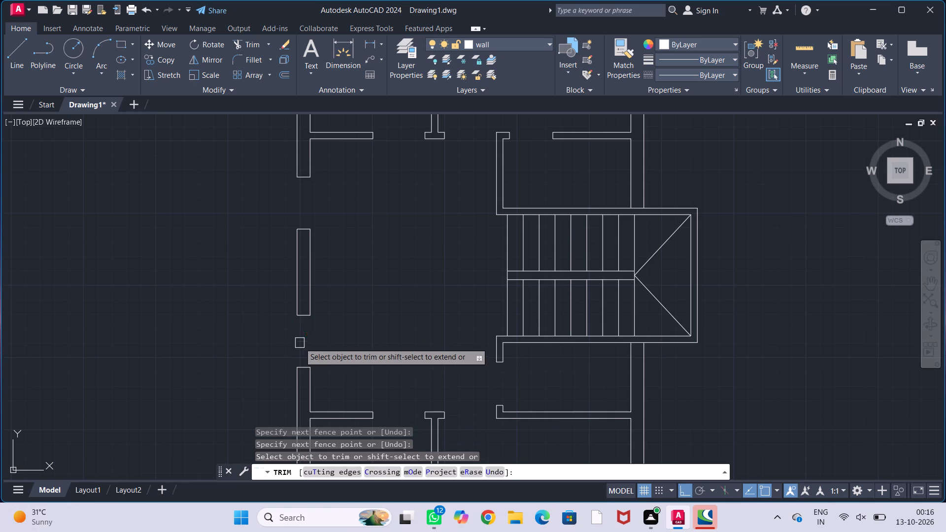
pyautogui.press('Escape')
pyautogui.press('Escape')
pyautogui.press('Escape')
pyautogui.press('Escape')
pyautogui.press('Escape')
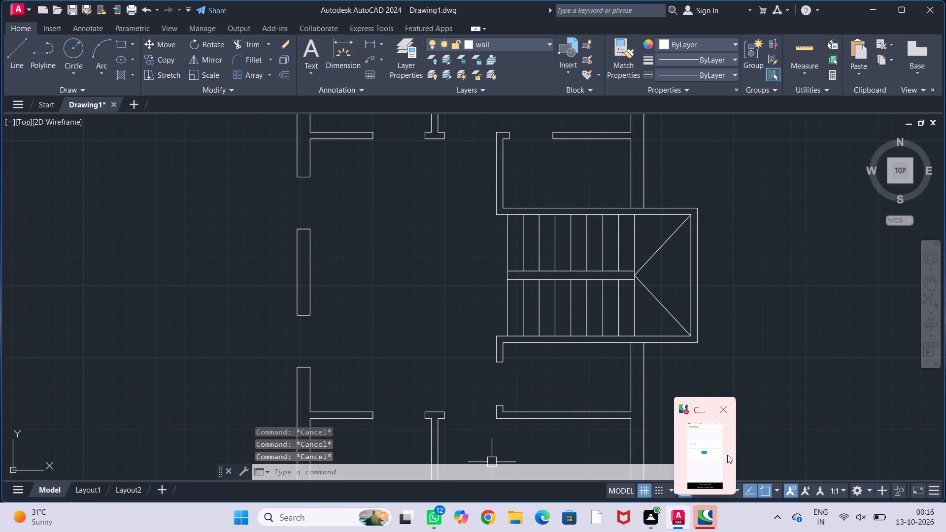
# Close the other running application's window.
pyautogui.click(731, 410)
# Draw a short horizontal line across the lower-left room's left outer wall at the midpoint of its inner face.
pyautogui.moveTo(721, 375); pyautogui.dragTo(690, 394, button='middle')
pyautogui.scroll(-2, 749, 314)
pyautogui.moveTo(751, 311); pyautogui.dragTo(694, 319, button='middle')
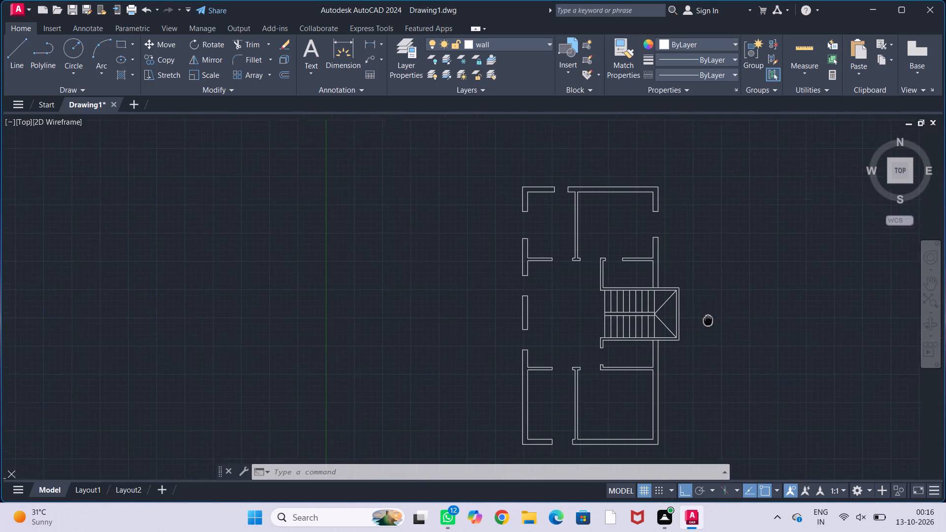
pyautogui.moveTo(694, 319); pyautogui.dragTo(690, 319, button='middle')
pyautogui.moveTo(656, 390); pyautogui.dragTo(609, 349, button='middle')
pyautogui.scroll(1, 497, 340)
pyautogui.moveTo(486, 356); pyautogui.dragTo(459, 348, button='middle')
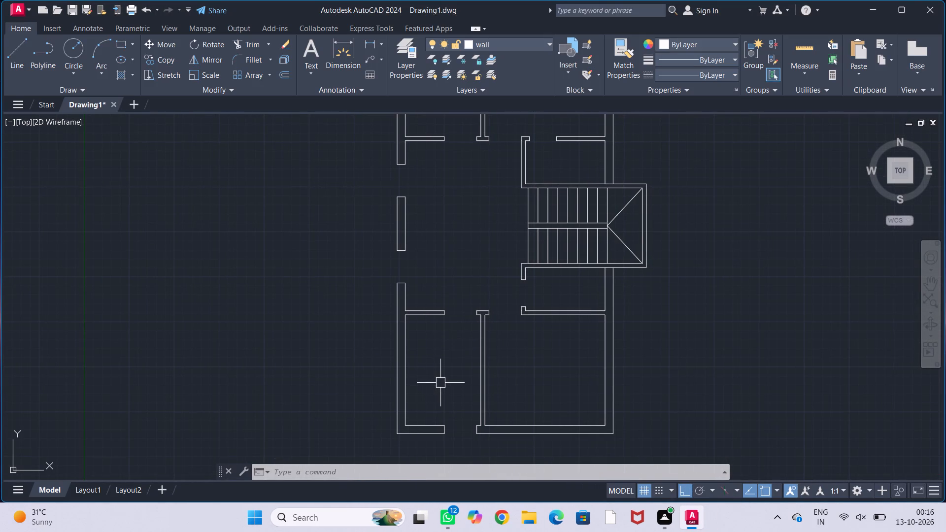
pyautogui.moveTo(441, 382); pyautogui.dragTo(441, 339, button='middle')
pyautogui.scroll(1, 442, 379)
pyautogui.scroll(1, 398, 362)
pyautogui.moveTo(422, 358); pyautogui.dragTo(438, 317, button='middle')
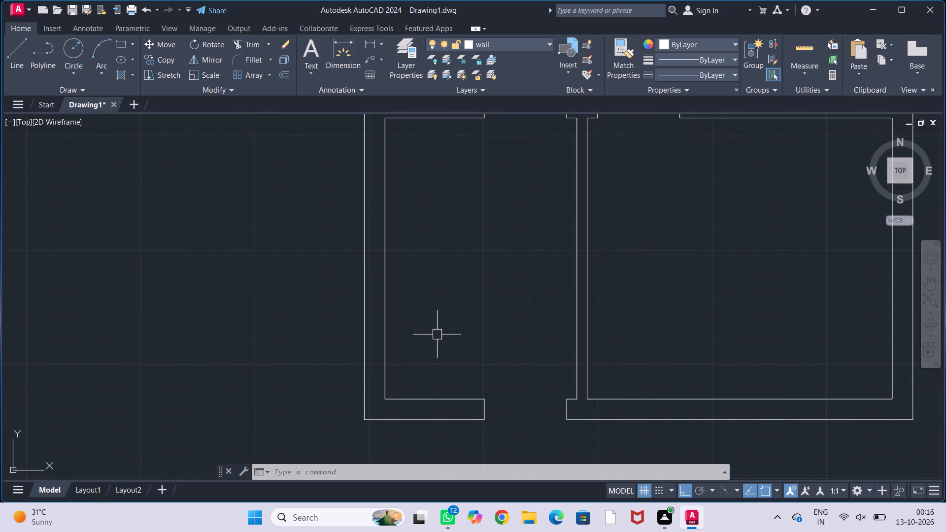
pyautogui.press('l')
pyautogui.press('Return')
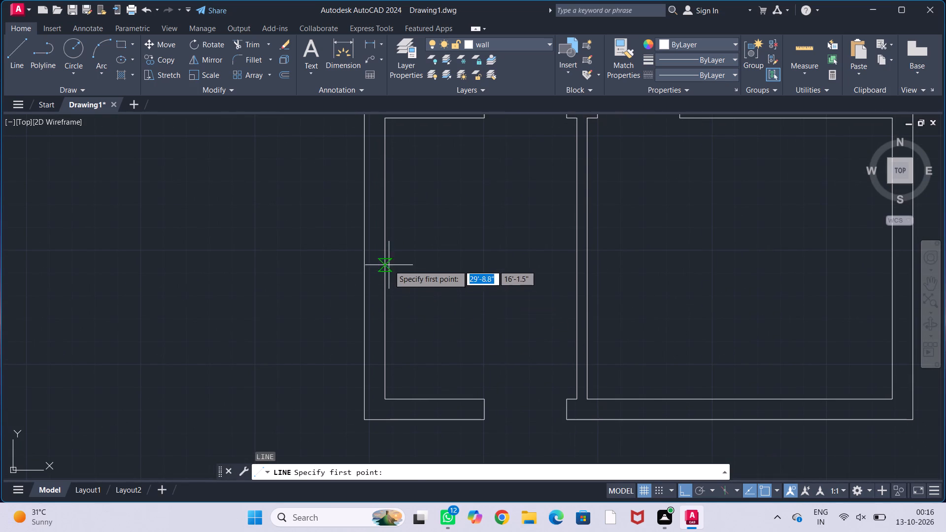
pyautogui.click(387, 258)
pyautogui.click(366, 258)
pyautogui.press('Escape')
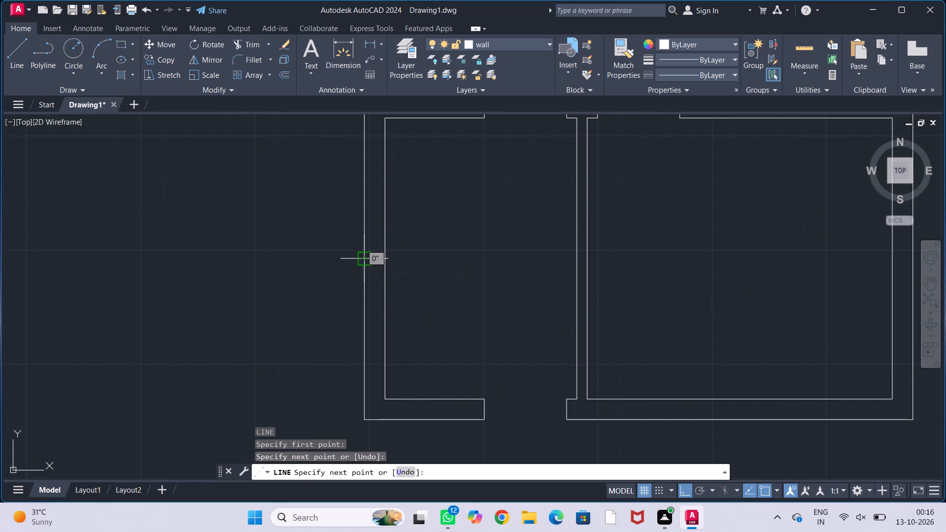
pyautogui.press('Escape')
pyautogui.press('Escape')
pyautogui.press('Escape')
# Offset the short line across the lower-left room's left outer wall by 2' both above and below it.
pyautogui.moveTo(427, 259); pyautogui.dragTo(437, 280, button='middle')
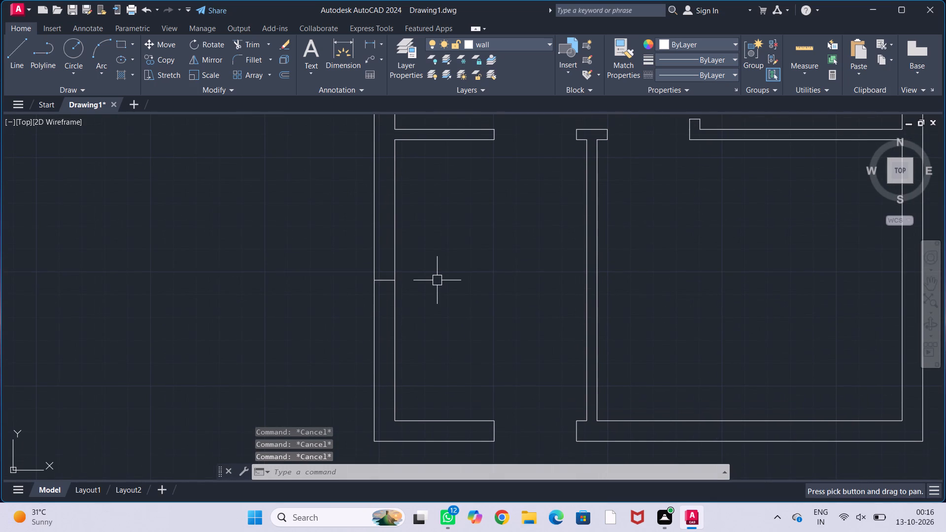
pyautogui.write('off')
pyautogui.press('Return')
pyautogui.write("2'")
pyautogui.press('Return')
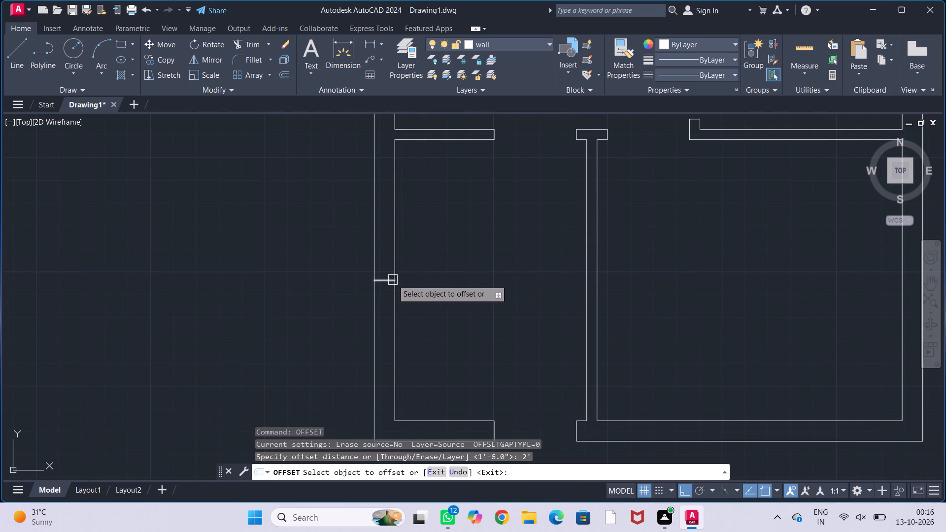
pyautogui.click(392, 280)
pyautogui.click(389, 248)
pyautogui.click(388, 283)
pyautogui.click(382, 330)
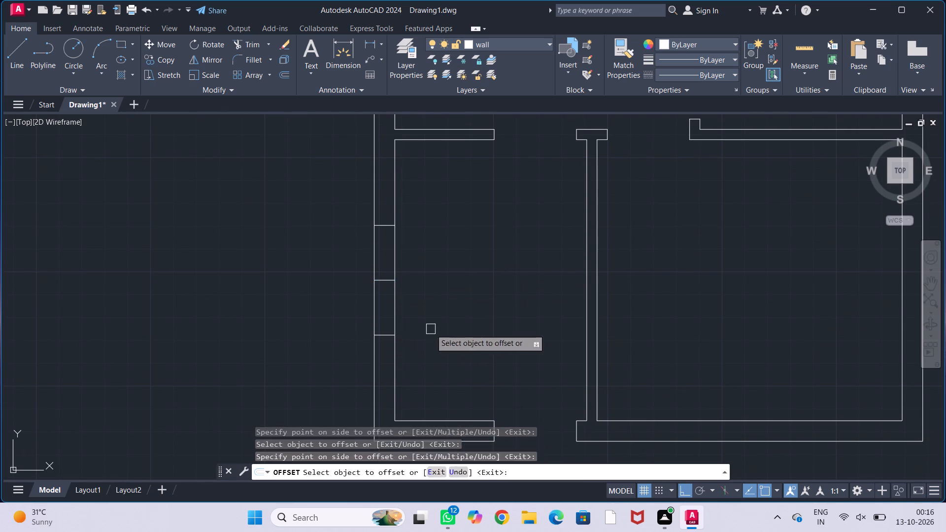
pyautogui.press('Escape')
pyautogui.press('Escape')
pyautogui.press('Escape')
pyautogui.press('Escape')
# Trim the wall lines between the 2' offset marks in the lower-left room's left outer wall and remove the centre mark.
pyautogui.write('tr')
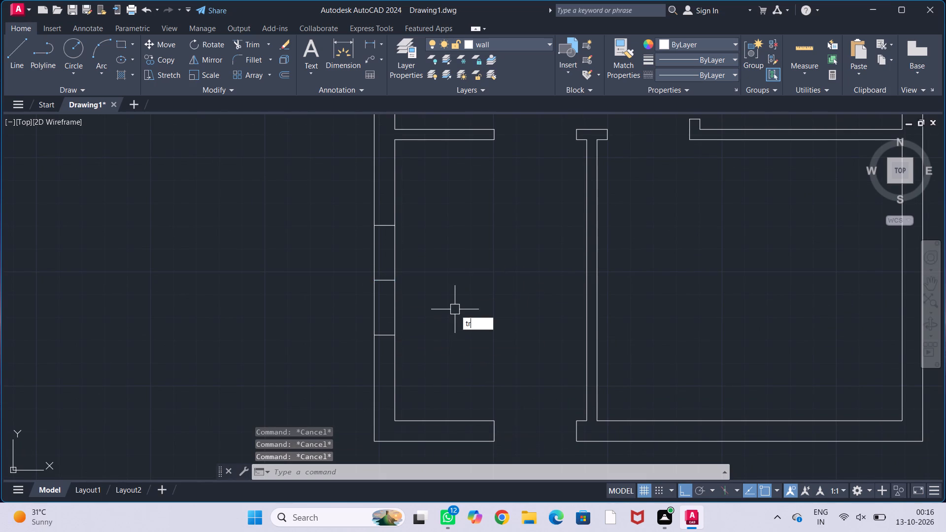
pyautogui.press('Return')
pyautogui.moveTo(337, 254); pyautogui.dragTo(464, 264)
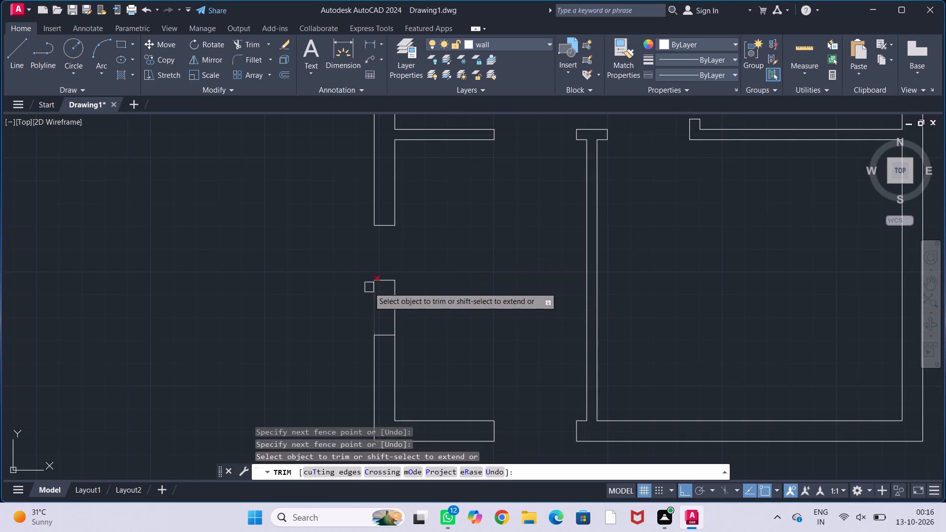
pyautogui.moveTo(354, 299); pyautogui.dragTo(446, 317)
pyautogui.click(390, 280)
pyautogui.press('Escape')
pyautogui.press('Escape')
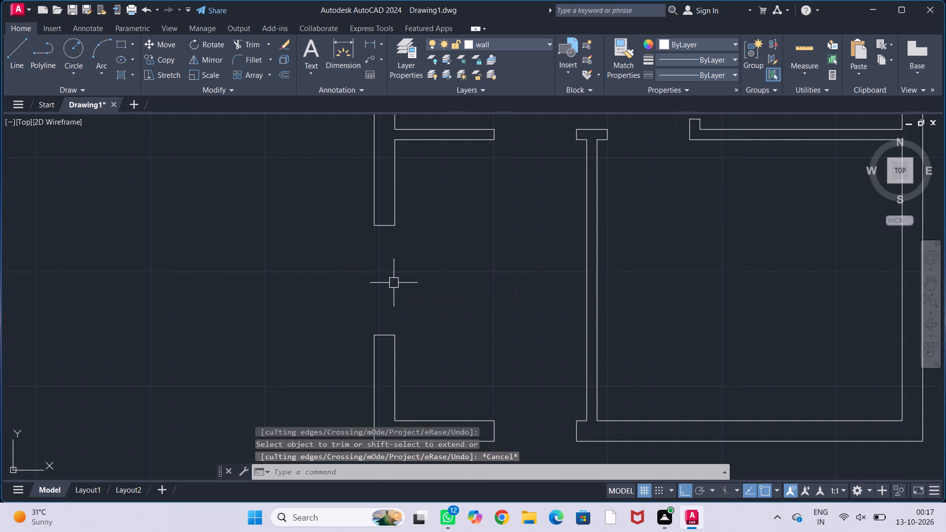
pyautogui.press('Escape')
pyautogui.press('Escape')
pyautogui.press('Escape')
# Draw a short vertical line across the lower-right room's bottom outer wall at the midpoint of its inner face.
pyautogui.scroll(-1, 434, 285)
pyautogui.moveTo(462, 286); pyautogui.dragTo(361, 299, button='middle')
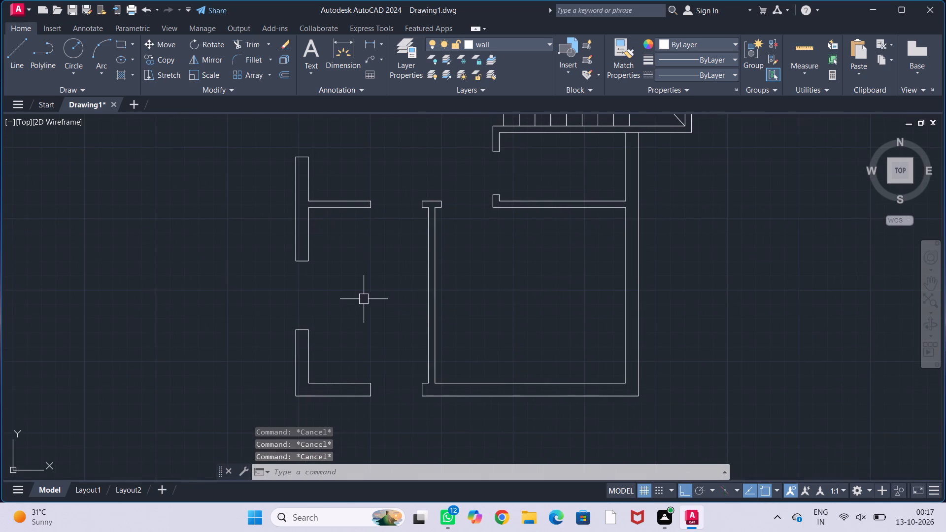
pyautogui.moveTo(543, 317); pyautogui.dragTo(428, 271, button='middle')
pyautogui.moveTo(436, 323); pyautogui.dragTo(390, 304, button='middle')
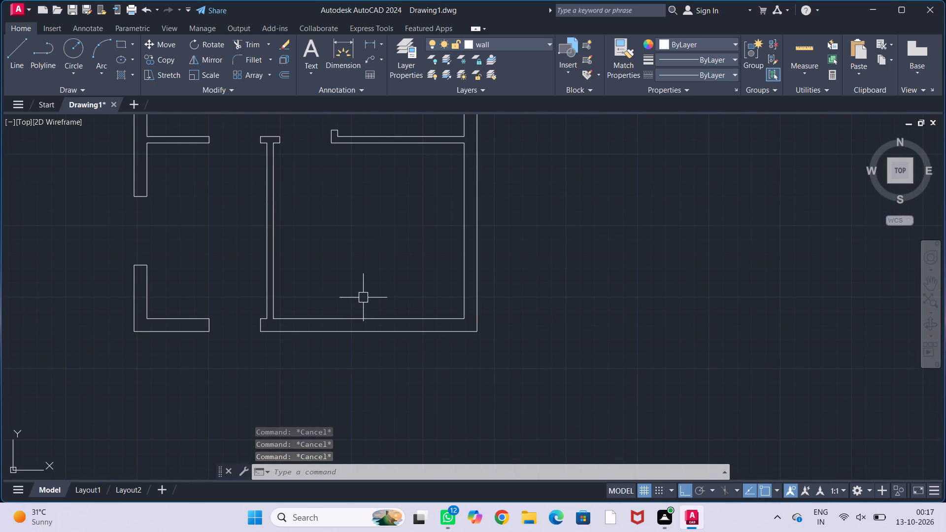
pyautogui.moveTo(372, 284); pyautogui.dragTo(398, 285, button='middle')
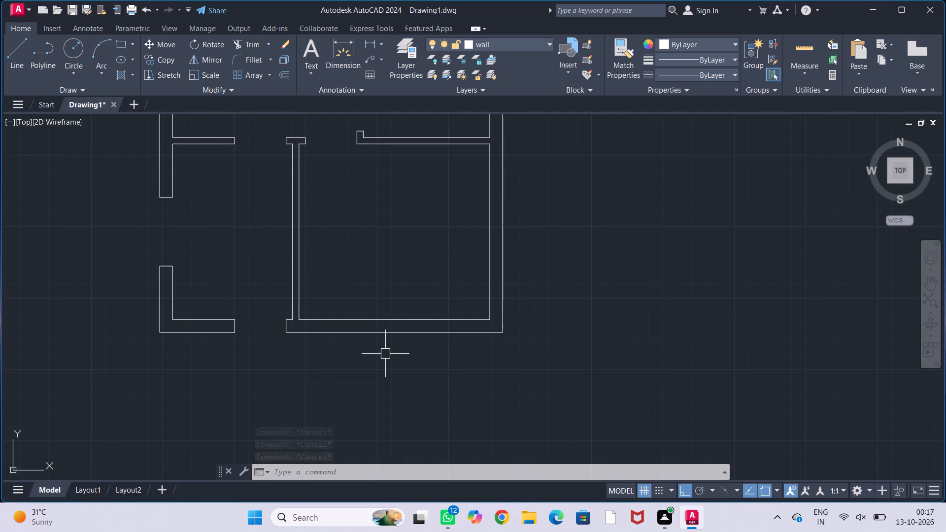
pyautogui.press('l')
pyautogui.press('Return')
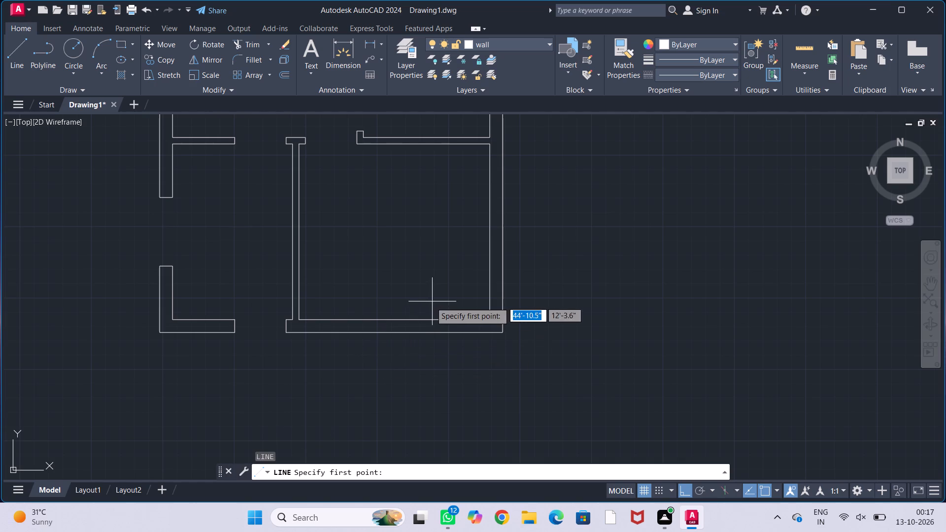
pyautogui.click(396, 320)
pyautogui.click(396, 332)
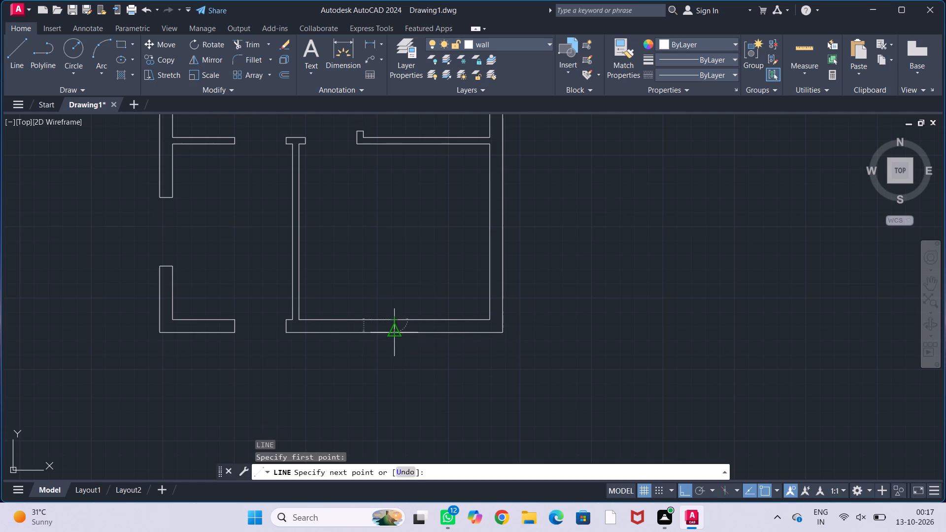
pyautogui.press('Escape')
pyautogui.press('Escape')
pyautogui.press('Escape')
# Offset the short line across the lower-right room's bottom wall by 2' to both its right and left.
pyautogui.scroll(1, 395, 337)
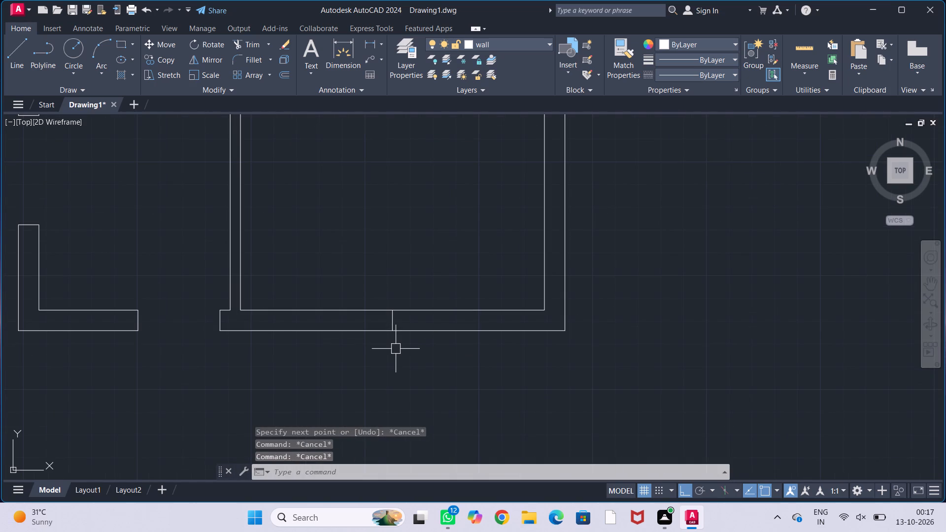
pyautogui.write('off')
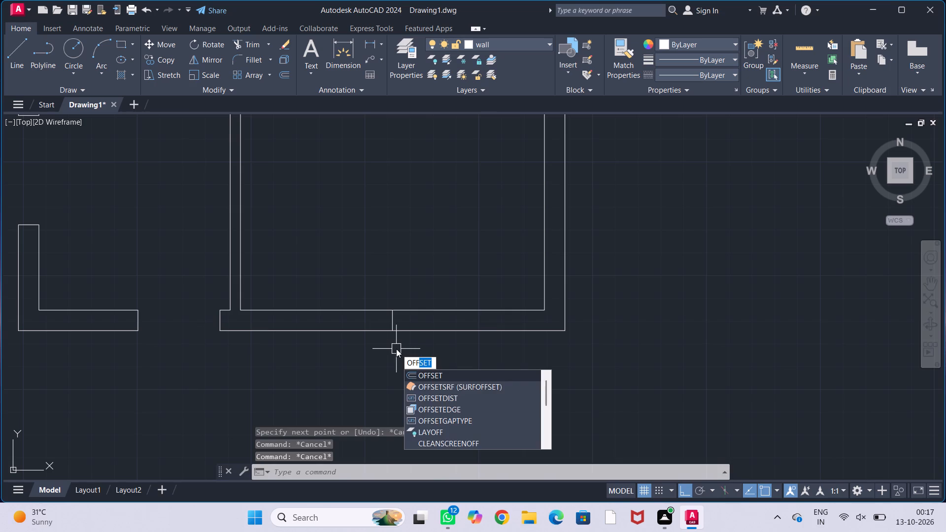
pyautogui.press('Return')
pyautogui.write("2'")
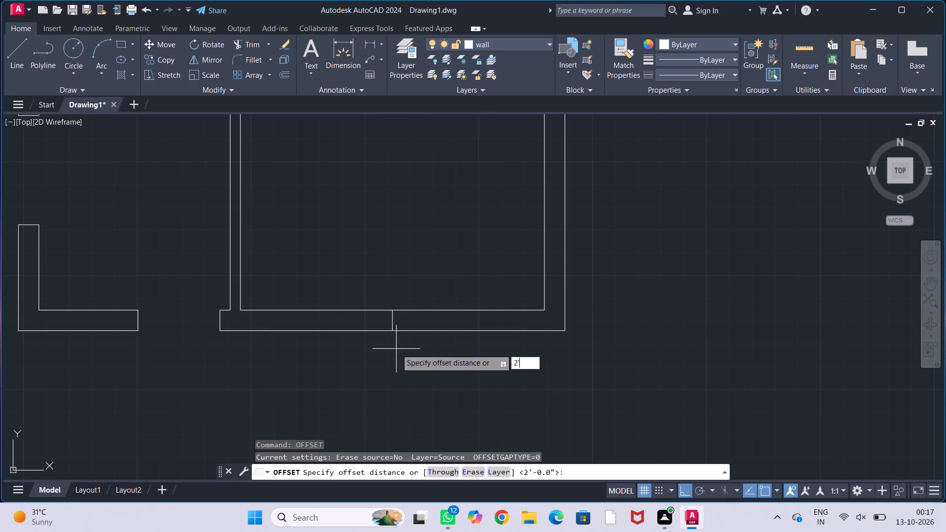
pyautogui.press('Return')
pyautogui.click(393, 320)
pyautogui.click(463, 330)
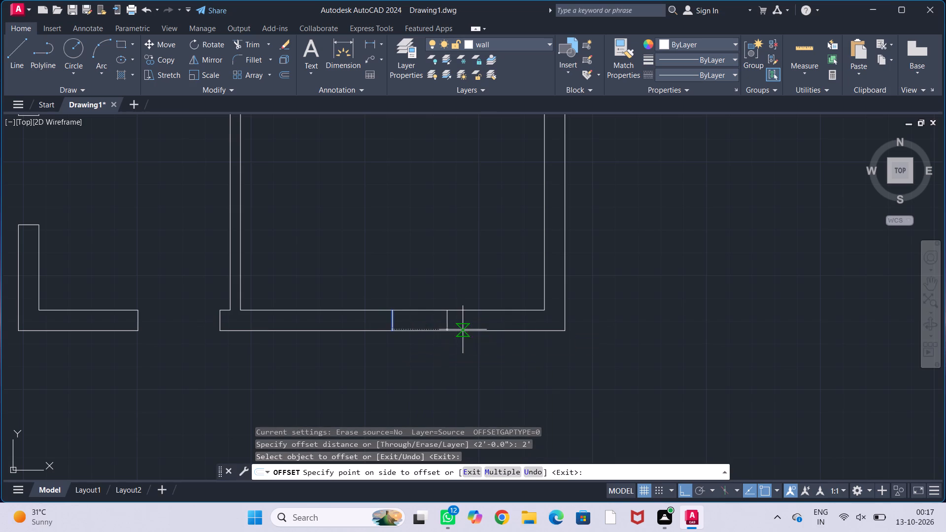
pyautogui.click(391, 322)
pyautogui.click(354, 316)
pyautogui.press('Escape')
pyautogui.press('Escape')
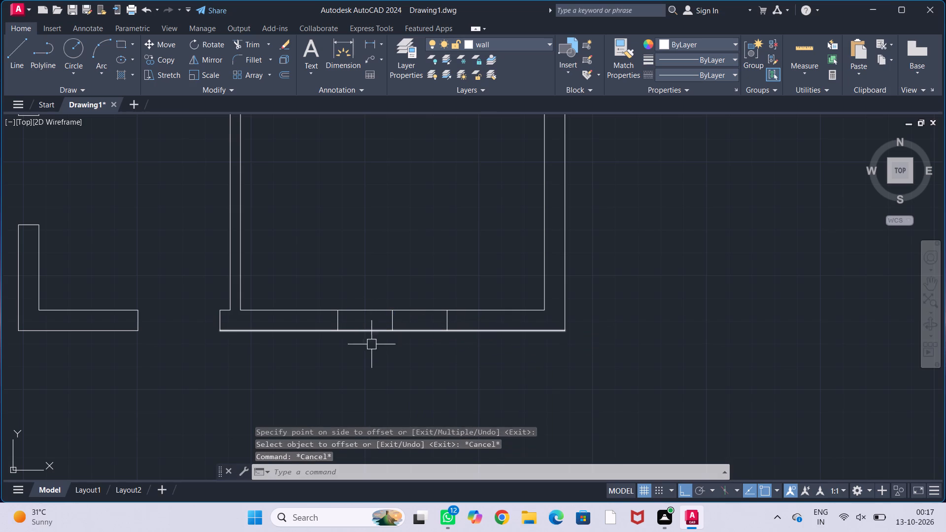
pyautogui.press('Escape')
pyautogui.press('Escape')
pyautogui.press('Escape')
# Trim the wall lines between the 2' offset marks in the lower-right room's bottom wall and remove the centre mark.
pyautogui.write('tr')
pyautogui.press('Return')
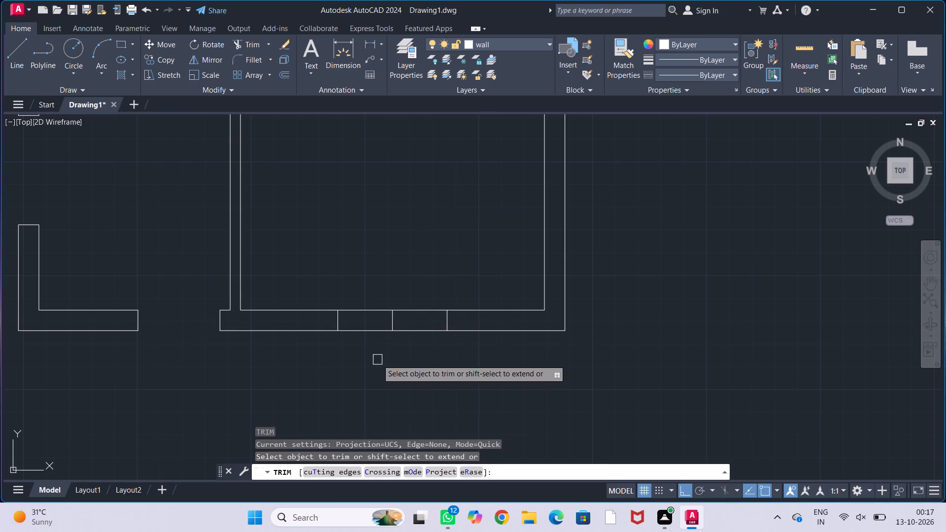
pyautogui.moveTo(367, 284); pyautogui.dragTo(371, 388)
pyautogui.moveTo(410, 293); pyautogui.dragTo(417, 360)
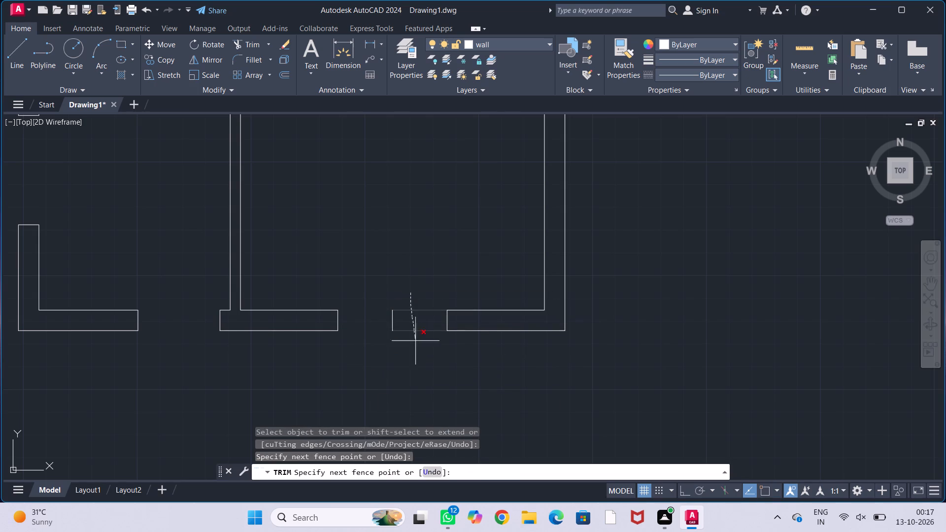
pyautogui.moveTo(417, 360); pyautogui.dragTo(419, 388)
pyautogui.click(392, 326)
pyautogui.press('Escape')
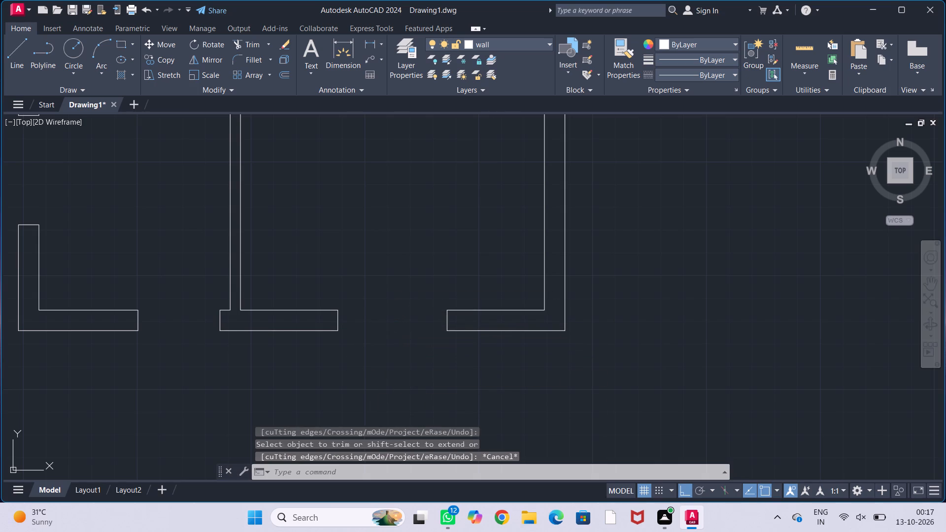
pyautogui.press('Escape')
pyautogui.press('Escape')
pyautogui.press('Escape')
pyautogui.press('Escape')
# Draw a short horizontal line across the right outer wall, midway between the staircase's lower wall and the lower-right room's top wall.
pyautogui.scroll(-1, 392, 326)
pyautogui.scroll(-2, 410, 285)
pyautogui.moveTo(412, 277); pyautogui.dragTo(426, 380, button='middle')
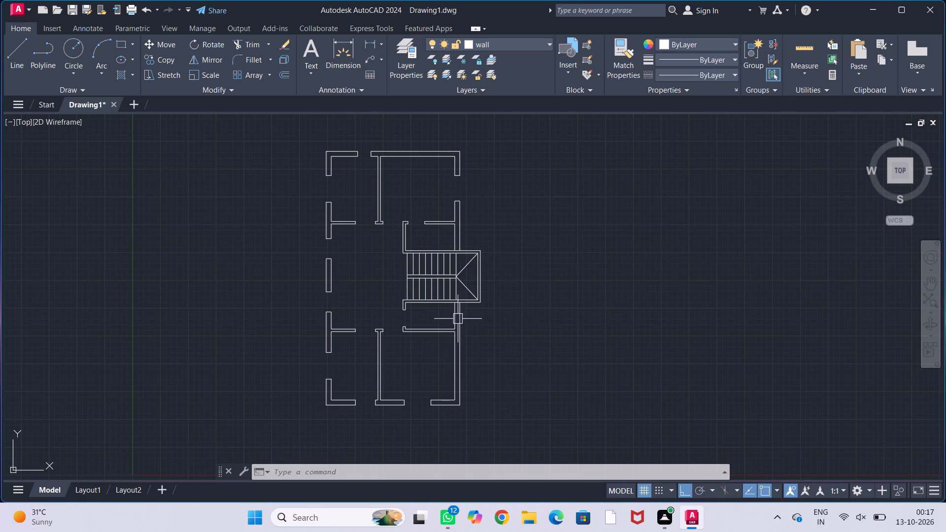
pyautogui.moveTo(476, 326); pyautogui.dragTo(520, 353, button='middle')
pyautogui.scroll(2, 492, 343)
pyautogui.moveTo(539, 372); pyautogui.dragTo(478, 354, button='middle')
pyautogui.scroll(1, 455, 334)
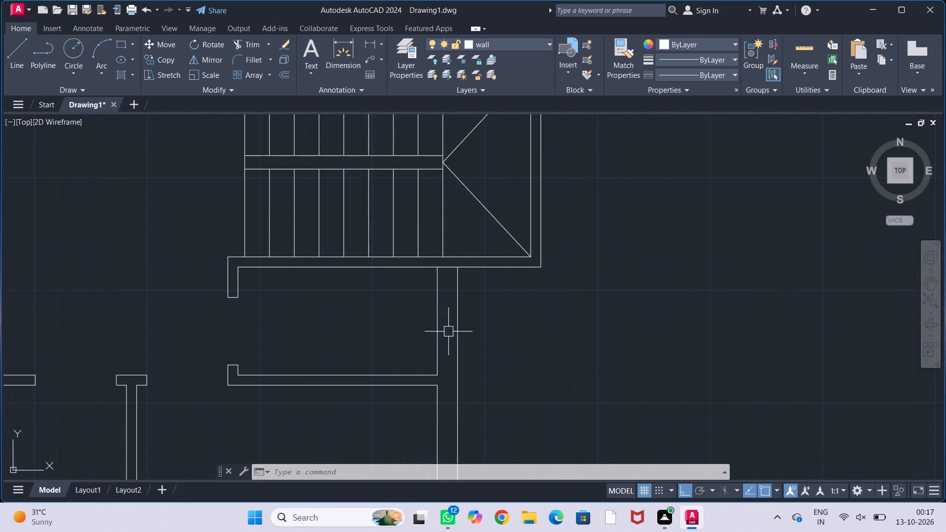
pyautogui.press('l')
pyautogui.press('Return')
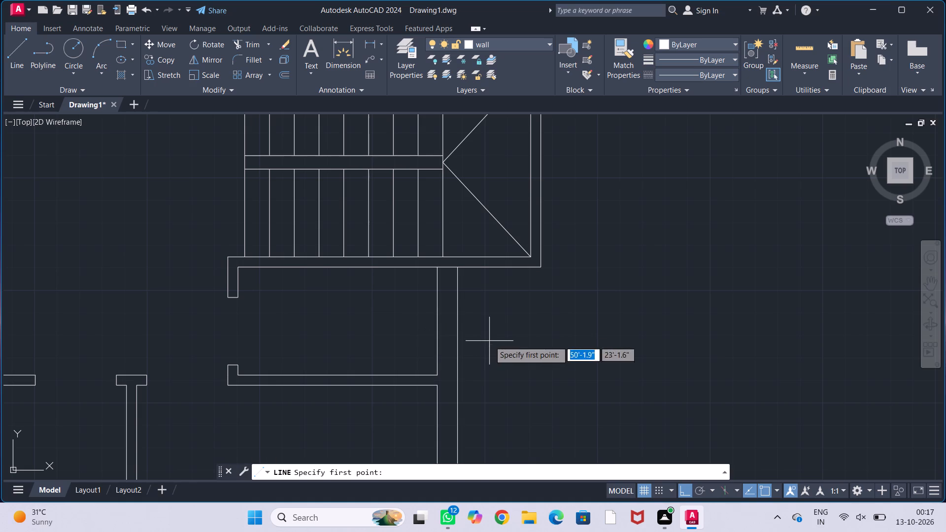
pyautogui.click(436, 324)
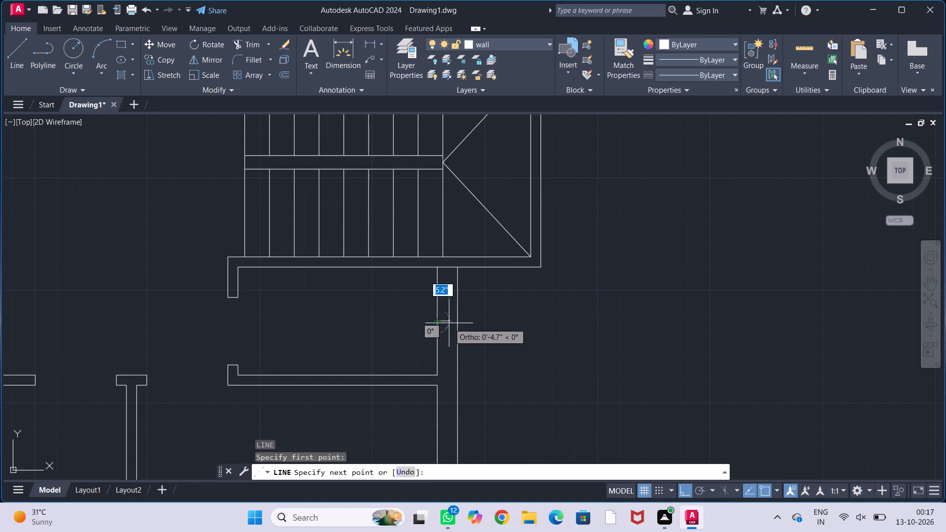
pyautogui.click(459, 326)
pyautogui.press('Escape')
pyautogui.press('Escape')
pyautogui.press('Escape')
pyautogui.press('Escape')
pyautogui.press('Escape')
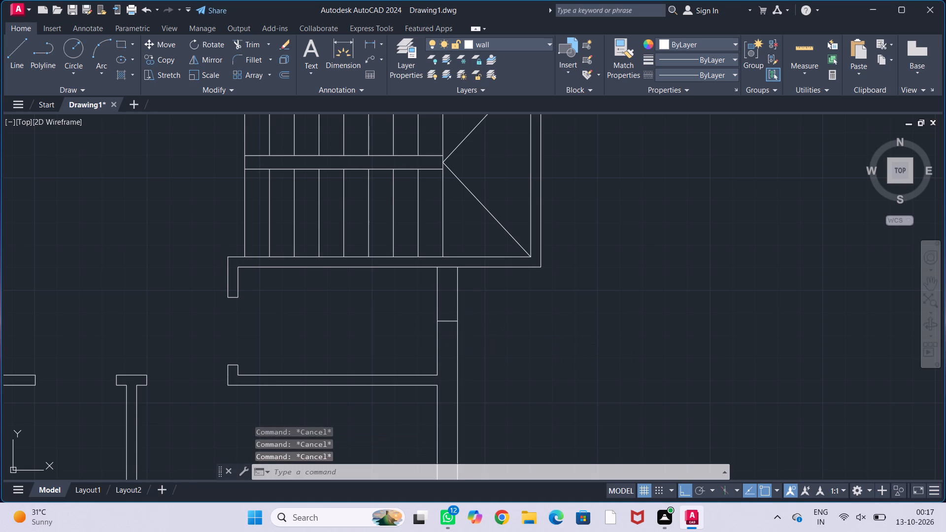
# Offset the short line across the right outer wall below the staircase by 1' both above and below it.
pyautogui.write('off')
pyautogui.press('Return')
pyautogui.write("1'")
pyautogui.press('Return')
pyautogui.click(445, 321)
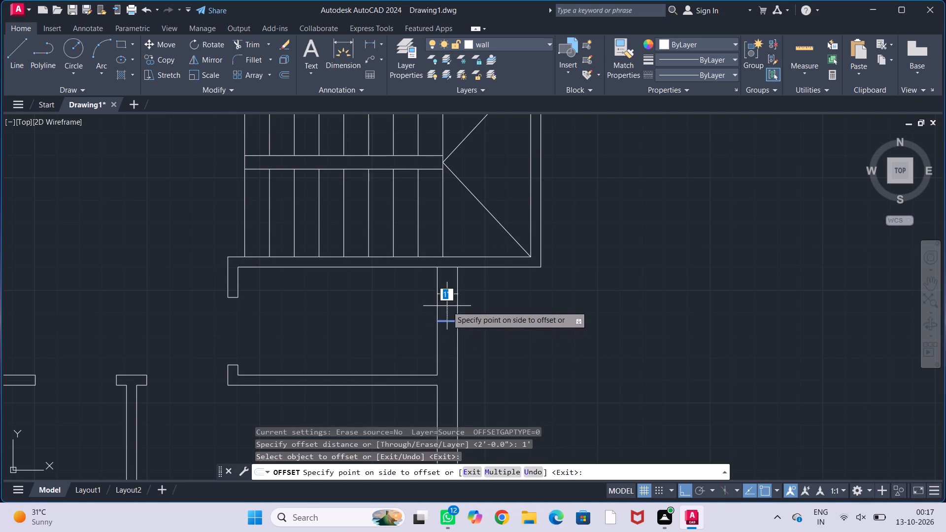
pyautogui.click(447, 306)
pyautogui.moveTo(446, 322); pyautogui.dragTo(447, 334)
pyautogui.click(450, 360)
pyautogui.press('Escape')
pyautogui.press('Escape')
pyautogui.press('Escape')
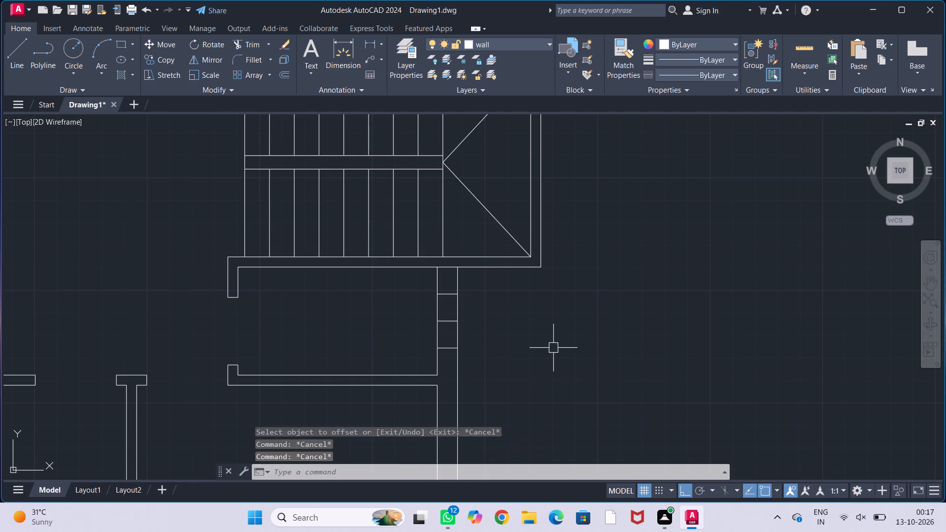
# Trim the right outer wall lines between the 1' offset marks below the staircase and remove the centre mark.
pyautogui.press('Escape')
pyautogui.write('tr')
pyautogui.press('Return')
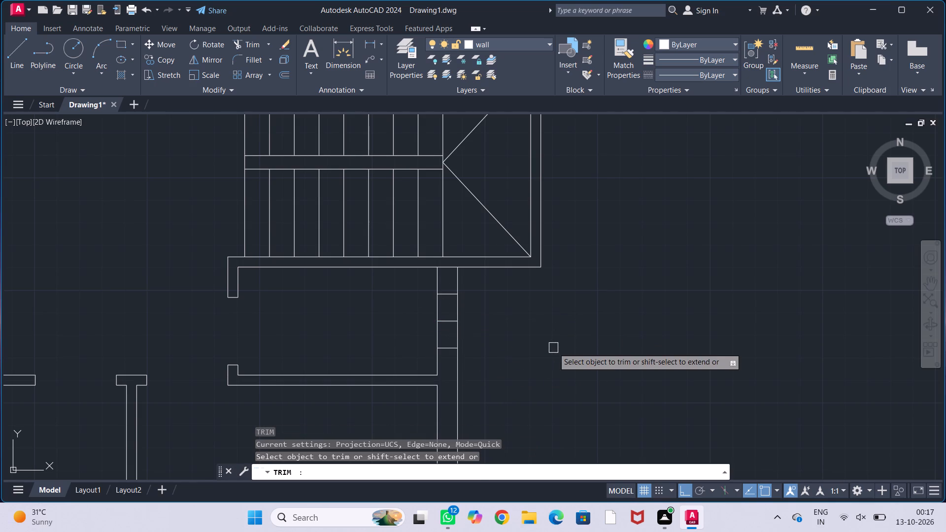
pyautogui.moveTo(420, 309); pyautogui.dragTo(515, 312)
pyautogui.moveTo(399, 334); pyautogui.dragTo(447, 337)
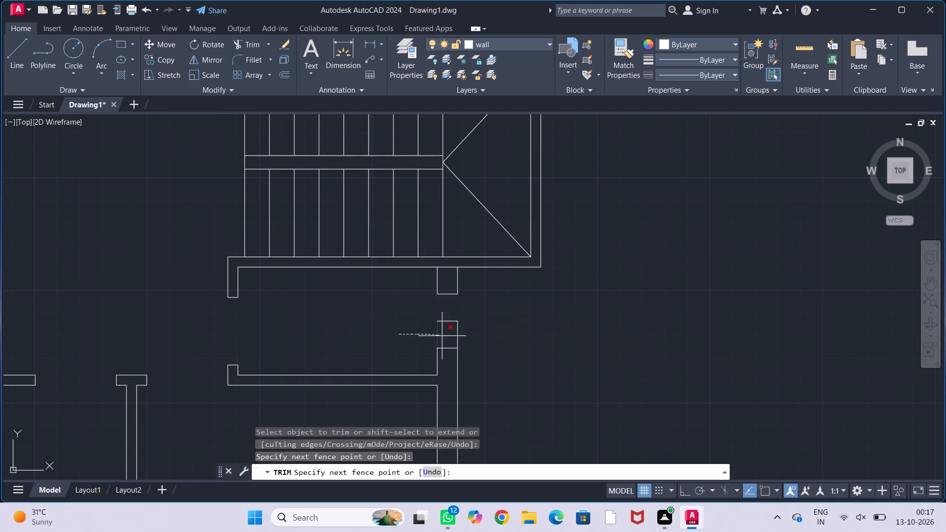
pyautogui.moveTo(447, 337); pyautogui.dragTo(501, 338)
pyautogui.moveTo(439, 319); pyautogui.dragTo(444, 321)
pyautogui.press('Escape')
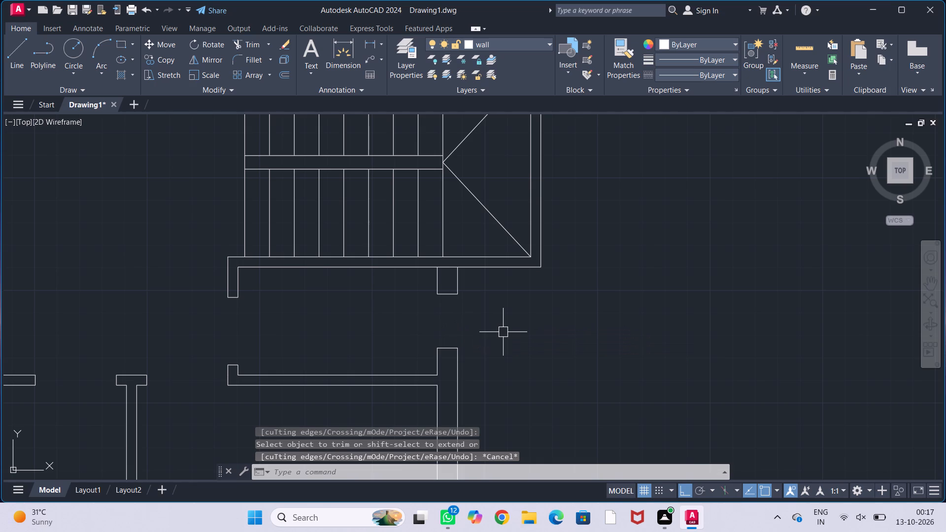
pyautogui.press('Escape')
pyautogui.press('Escape')
pyautogui.press('Escape')
# Draw a short horizontal line across the staircase's projecting right wall at its midpoint.
pyautogui.scroll(-1, 507, 332)
pyautogui.moveTo(538, 359); pyautogui.dragTo(541, 382, button='middle')
pyautogui.scroll(1, 521, 266)
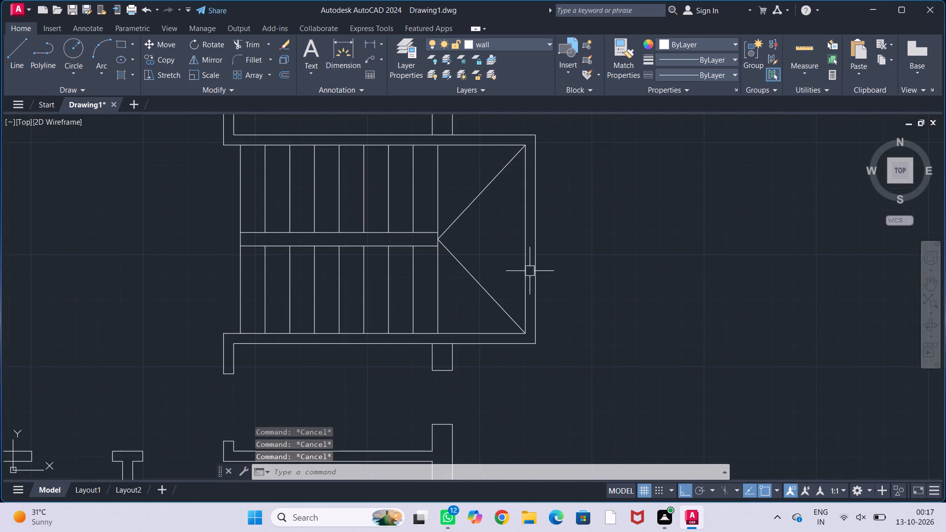
pyautogui.moveTo(612, 259); pyautogui.dragTo(597, 279, button='middle')
pyautogui.press('l')
pyautogui.press('Return')
pyautogui.scroll(1, 514, 257)
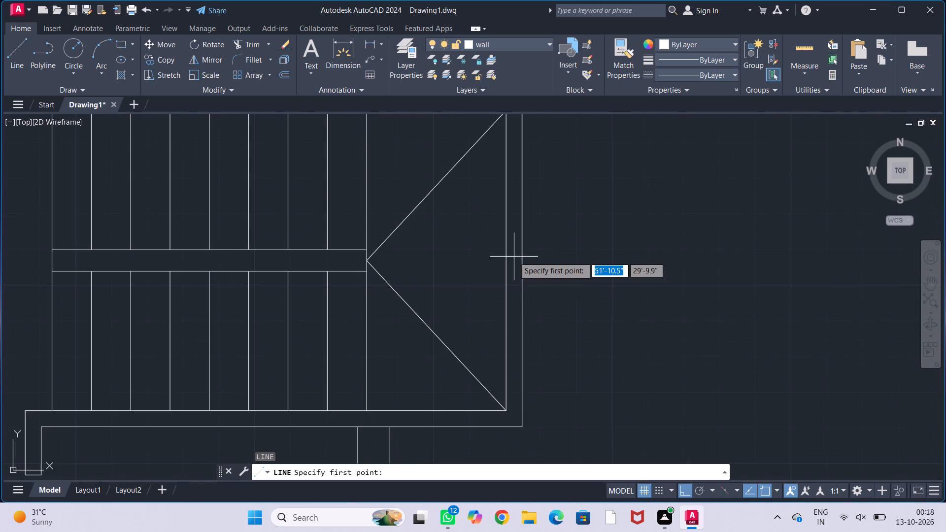
pyautogui.click(505, 260)
pyautogui.click(525, 264)
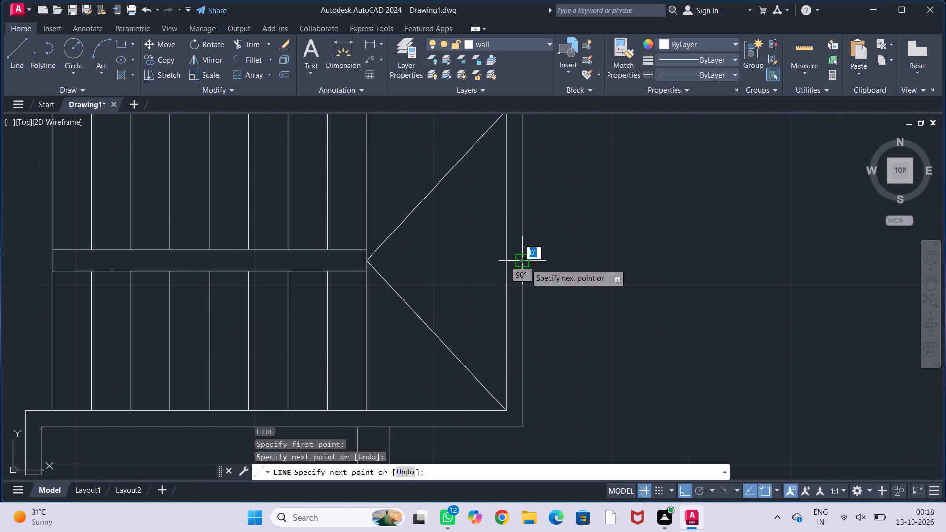
pyautogui.press('Escape')
pyautogui.press('Escape')
pyautogui.press('Escape')
pyautogui.press('Escape')
# Offset the short line across the staircase's right wall by 2.5' both above and below it.
pyautogui.write('off')
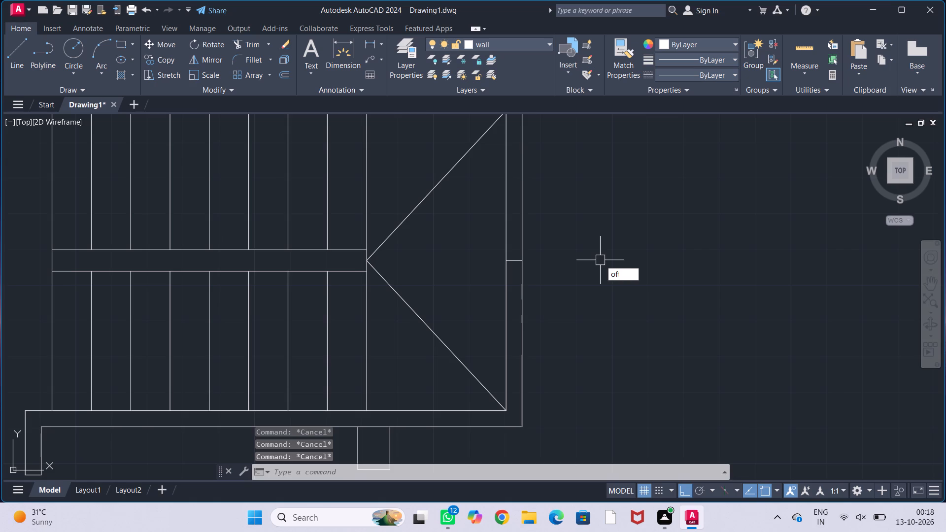
pyautogui.press('Return')
pyautogui.write("2.5'")
pyautogui.press('Return')
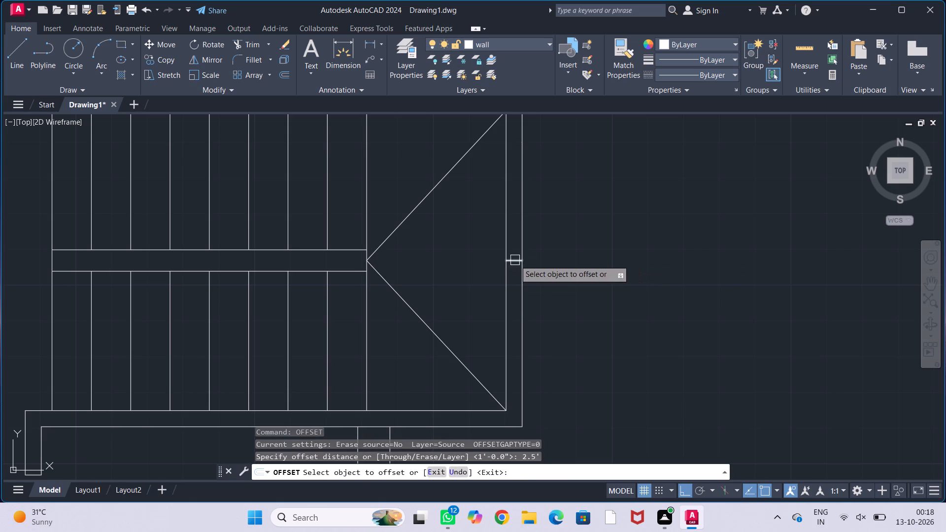
pyautogui.click(515, 260)
pyautogui.click(511, 220)
pyautogui.click(514, 260)
pyautogui.click(509, 321)
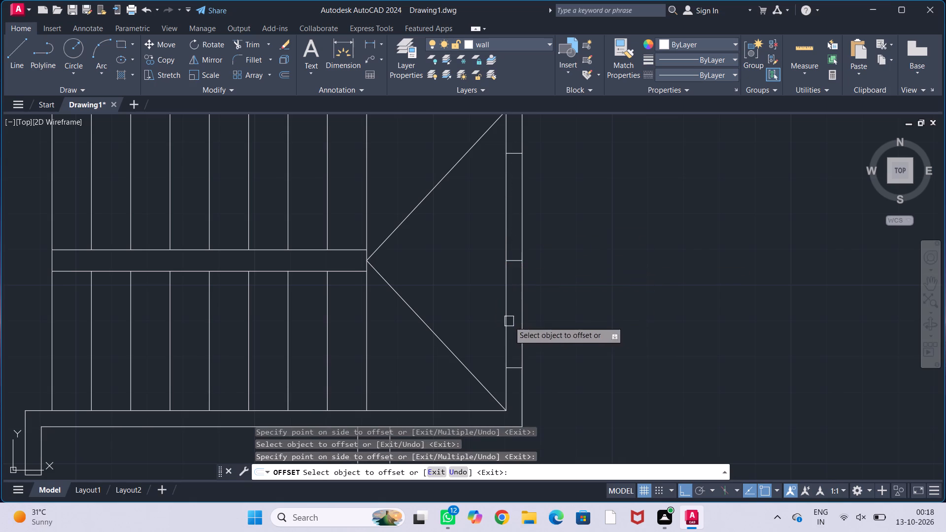
pyautogui.press('Escape')
pyautogui.press('Escape')
pyautogui.press('Escape')
pyautogui.press('Escape')
pyautogui.press('Escape')
pyautogui.press('Escape')
# Trim the staircase's right wall lines between the 2.5' offset marks and remove the centre mark.
pyautogui.write('tr')
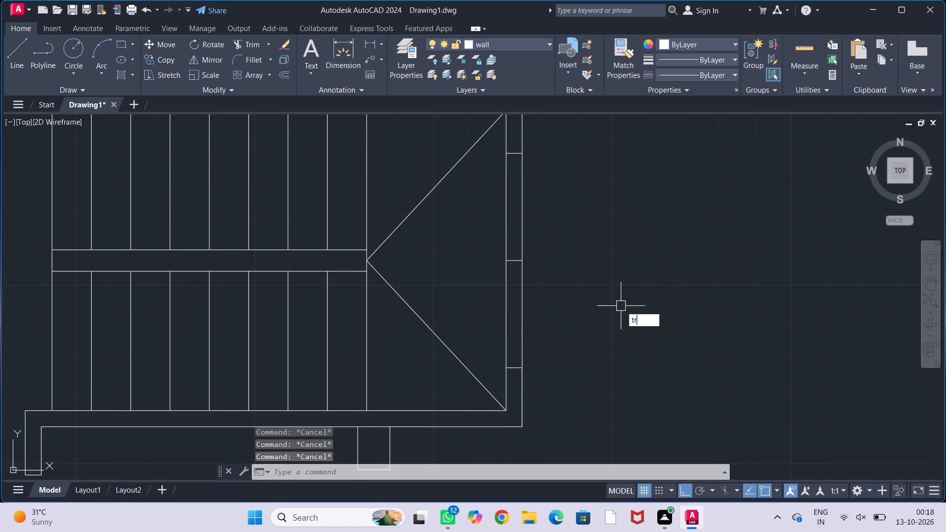
pyautogui.press('Return')
pyautogui.moveTo(465, 206); pyautogui.dragTo(597, 230)
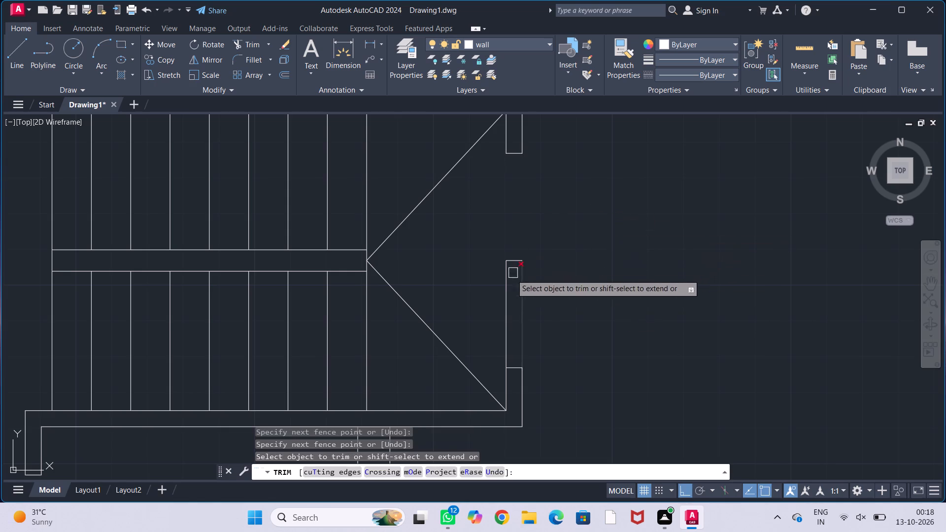
pyautogui.moveTo(484, 303); pyautogui.dragTo(565, 321)
pyautogui.click(518, 261)
pyautogui.press('Escape')
pyautogui.press('Escape')
pyautogui.scroll(-1, 523, 264)
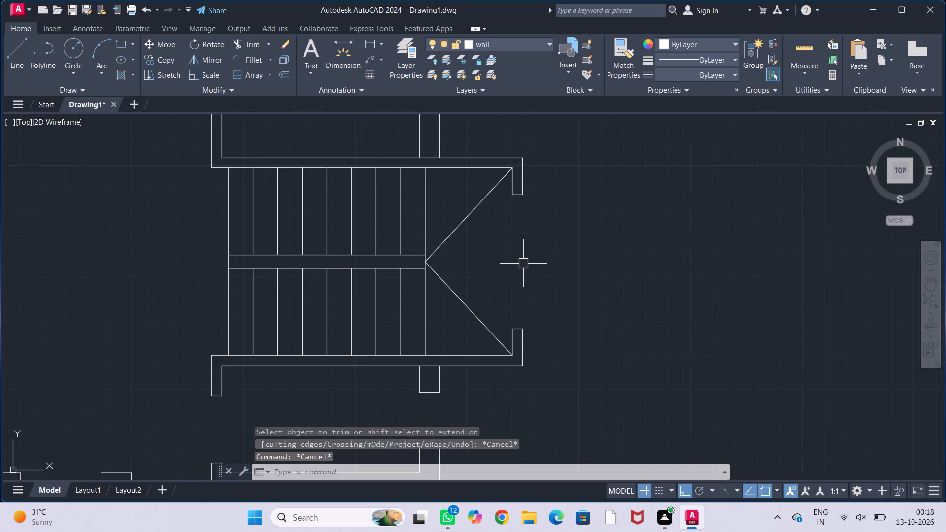
pyautogui.press('Escape')
pyautogui.press('Escape')
# Draw a short horizontal line across the right outer wall, midway between the staircase's upper wall and the upper-right room's bottom wall.
pyautogui.moveTo(569, 247); pyautogui.dragTo(615, 346, button='middle')
pyautogui.scroll(-1, 611, 326)
pyautogui.moveTo(631, 282); pyautogui.dragTo(632, 295, button='middle')
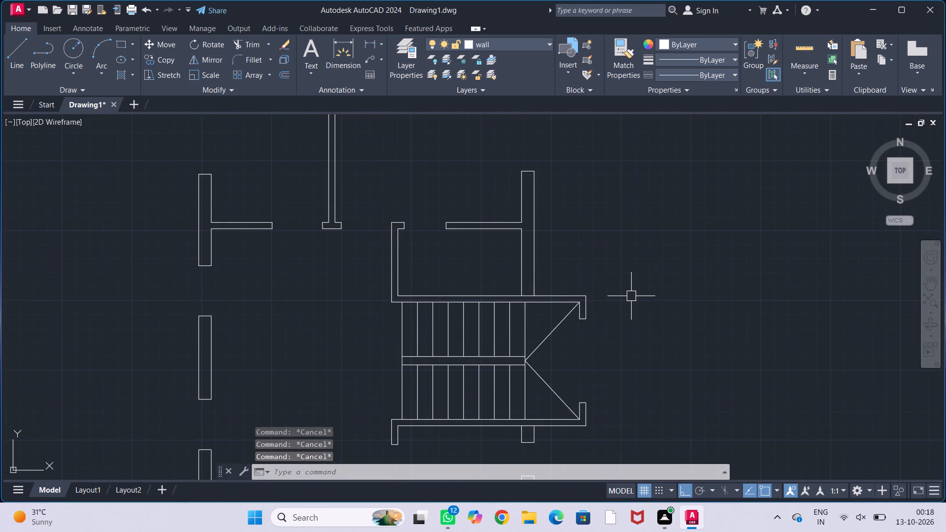
pyautogui.moveTo(616, 252); pyautogui.dragTo(615, 296, button='middle')
pyautogui.scroll(1, 540, 303)
pyautogui.moveTo(577, 315); pyautogui.dragTo(579, 274, button='middle')
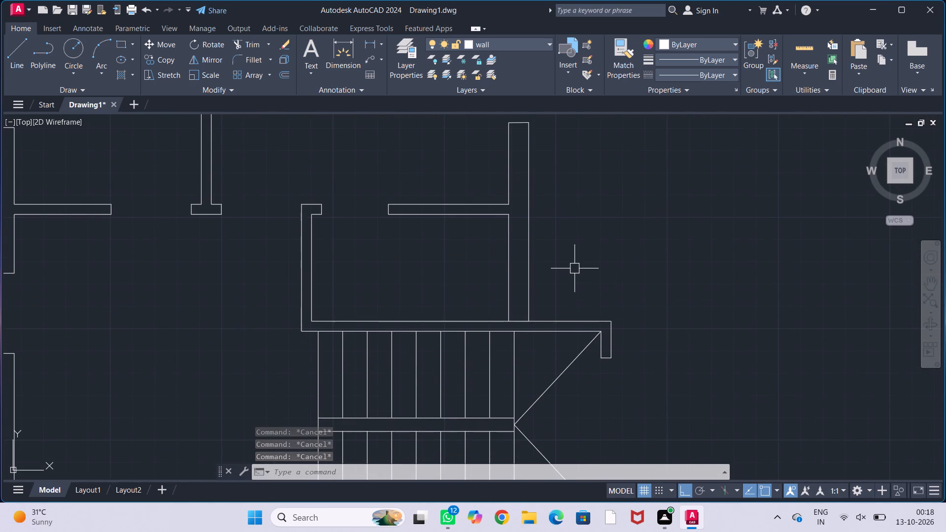
pyautogui.press('l')
pyautogui.press('Return')
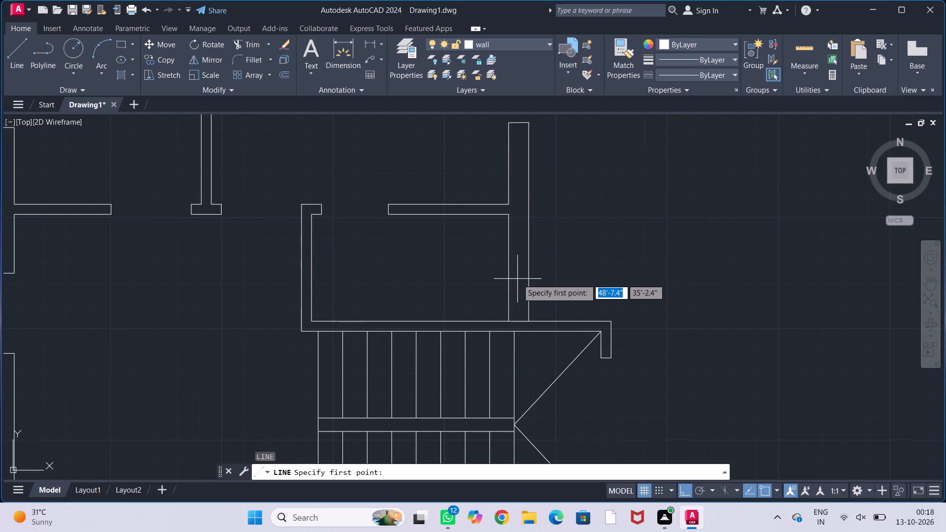
pyautogui.click(508, 271)
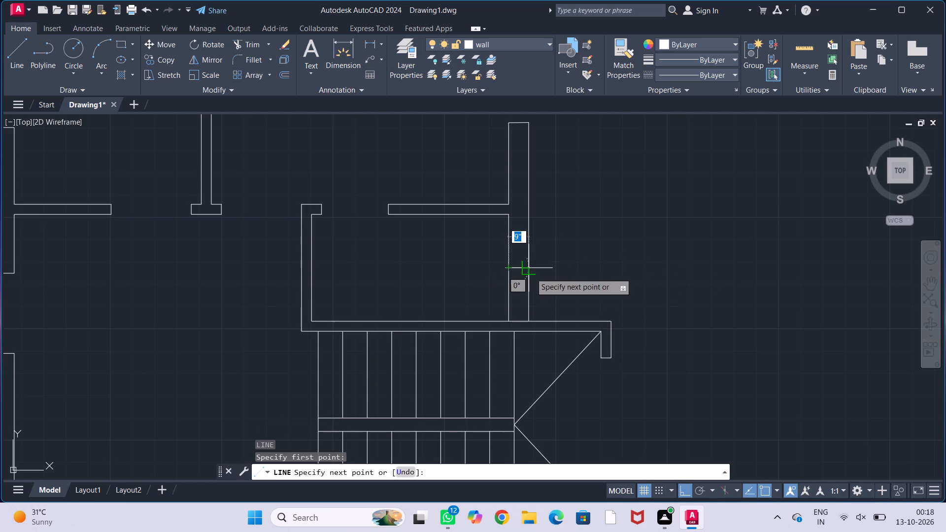
pyautogui.click(532, 273)
pyautogui.press('Escape')
pyautogui.press('Escape')
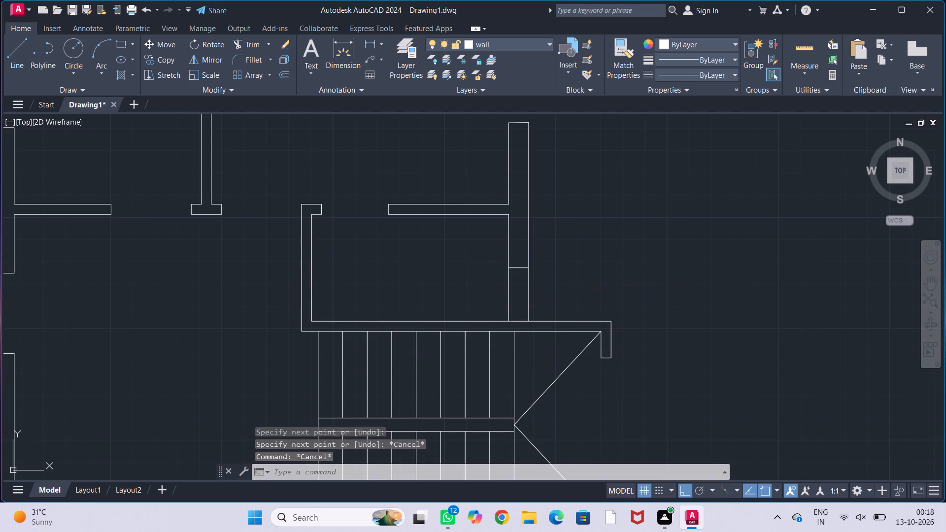
pyautogui.press('Escape')
pyautogui.press('Escape')
# Offset the short line across the right outer wall above the staircase by 1' both above and below it.
pyautogui.write('off')
pyautogui.press('Return')
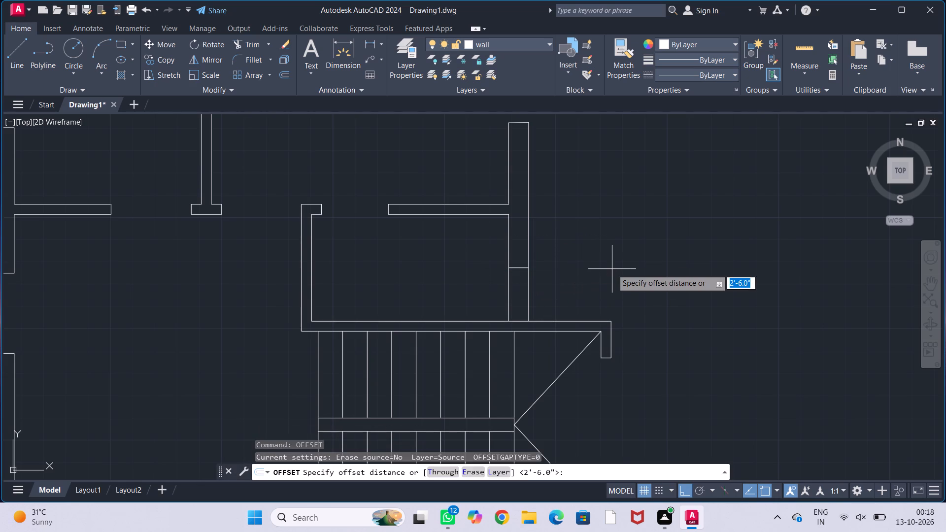
pyautogui.write("1'")
pyautogui.press('Return')
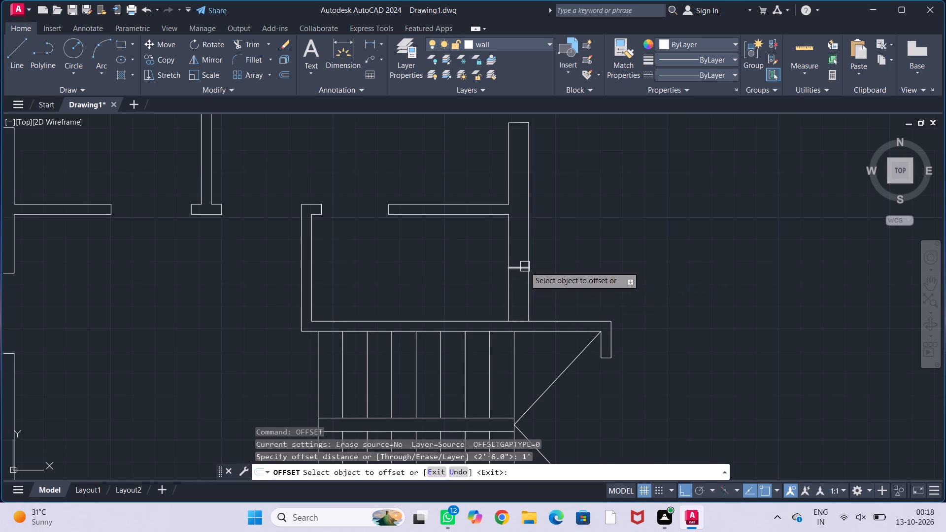
pyautogui.click(525, 267)
pyautogui.click(513, 244)
pyautogui.click(513, 265)
pyautogui.click(513, 298)
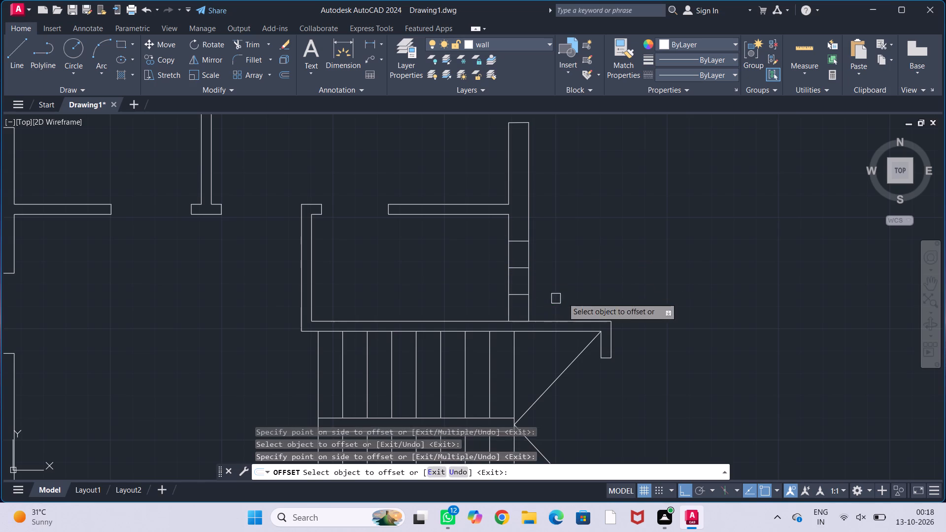
pyautogui.press('Escape')
pyautogui.press('Escape')
pyautogui.press('Escape')
pyautogui.press('Escape')
# Trim the right outer wall lines between the 1' offset marks above the staircase and remove the centre mark.
pyautogui.write('tr')
pyautogui.press('Return')
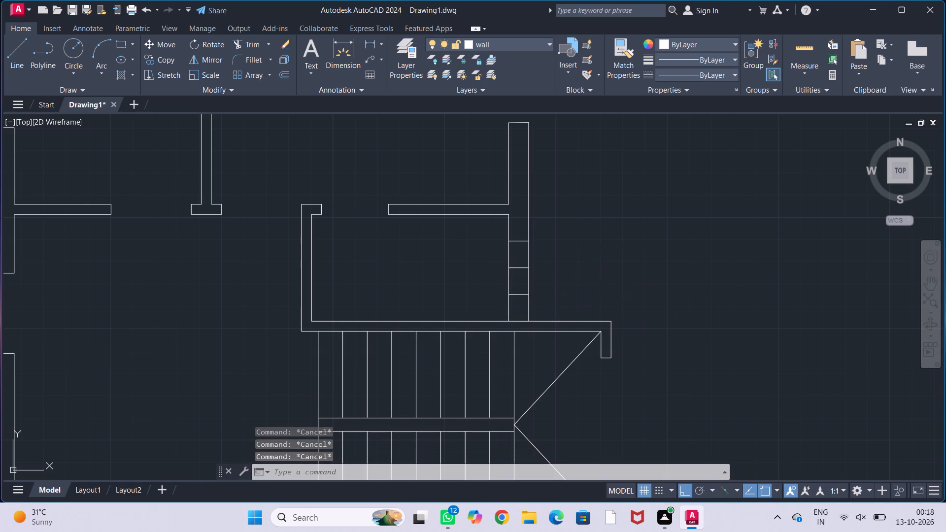
pyautogui.scroll(1, 546, 271)
pyautogui.moveTo(462, 236); pyautogui.dragTo(546, 240)
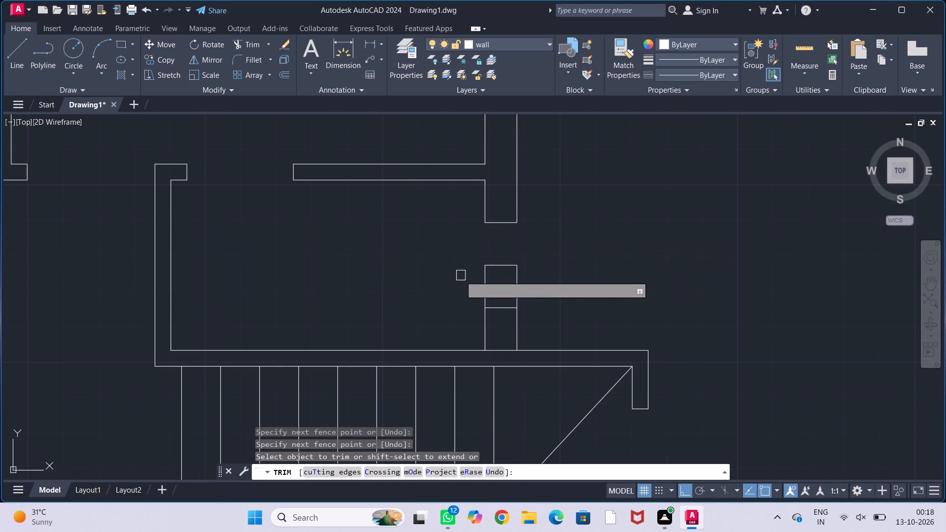
pyautogui.moveTo(457, 278); pyautogui.dragTo(543, 287)
pyautogui.click(507, 265)
pyautogui.press('Escape')
pyautogui.press('Escape')
pyautogui.press('Escape')
pyautogui.press('Escape')
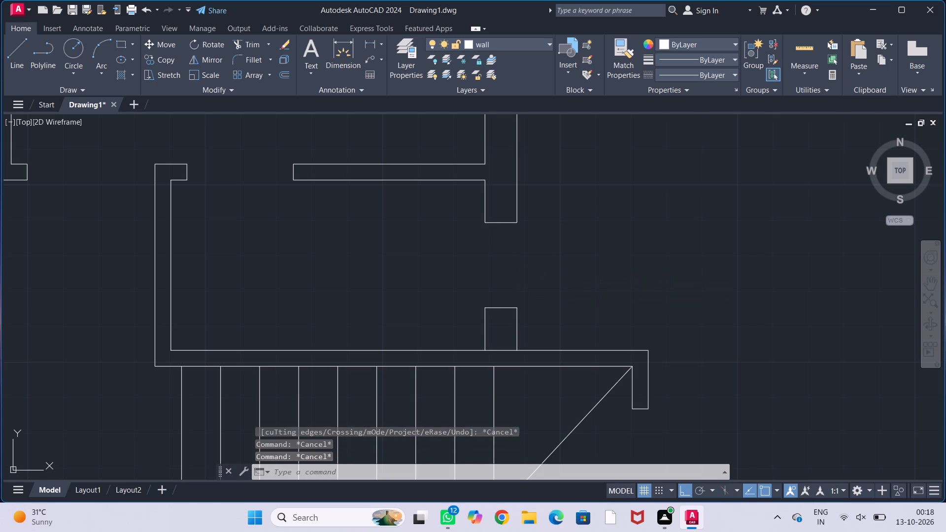
# Make the door layer current.
pyautogui.scroll(-1, 545, 276)
pyautogui.moveTo(586, 244); pyautogui.dragTo(566, 283, button='middle')
pyautogui.moveTo(579, 271); pyautogui.dragTo(584, 343, button='middle')
pyautogui.scroll(-2, 592, 313)
pyautogui.moveTo(606, 305); pyautogui.dragTo(670, 199, button='middle')
pyautogui.moveTo(688, 244); pyautogui.dragTo(657, 227, button='middle')
pyautogui.scroll(-1, 667, 236)
pyautogui.moveTo(717, 247); pyautogui.dragTo(673, 259, button='middle')
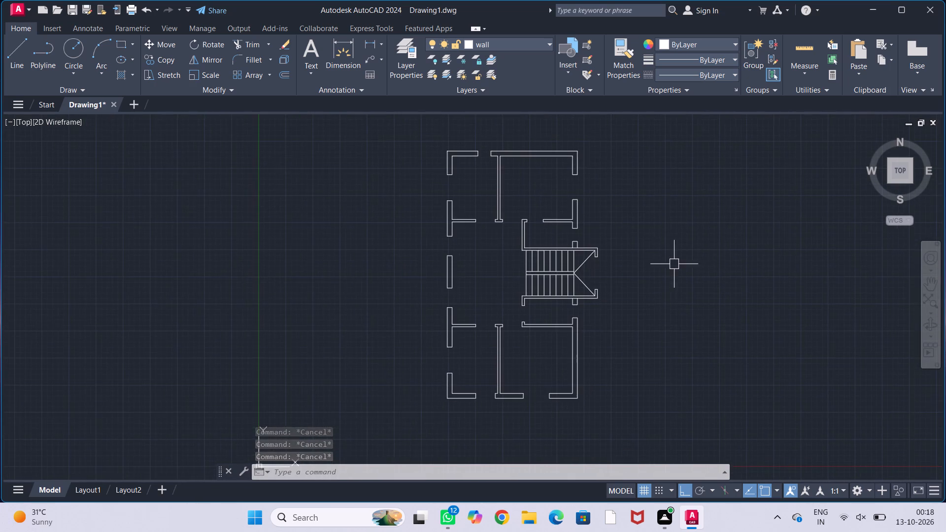
pyautogui.moveTo(677, 262); pyautogui.dragTo(600, 262, button='middle')
pyautogui.moveTo(608, 271); pyautogui.dragTo(513, 268, button='middle')
pyautogui.click(524, 45)
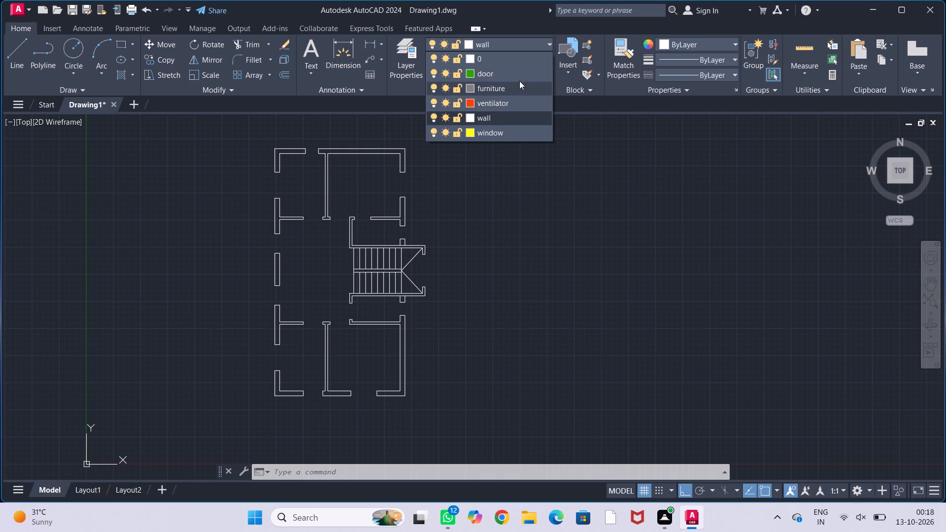
pyautogui.click(519, 76)
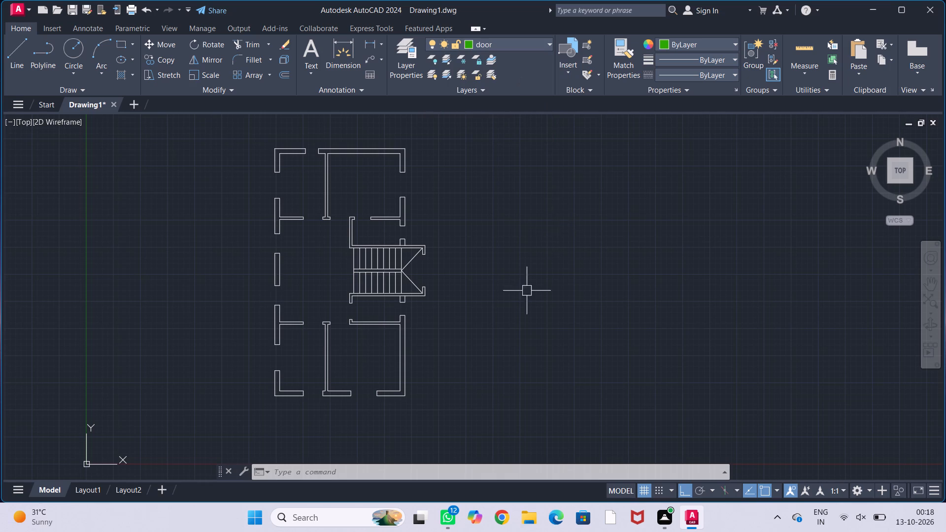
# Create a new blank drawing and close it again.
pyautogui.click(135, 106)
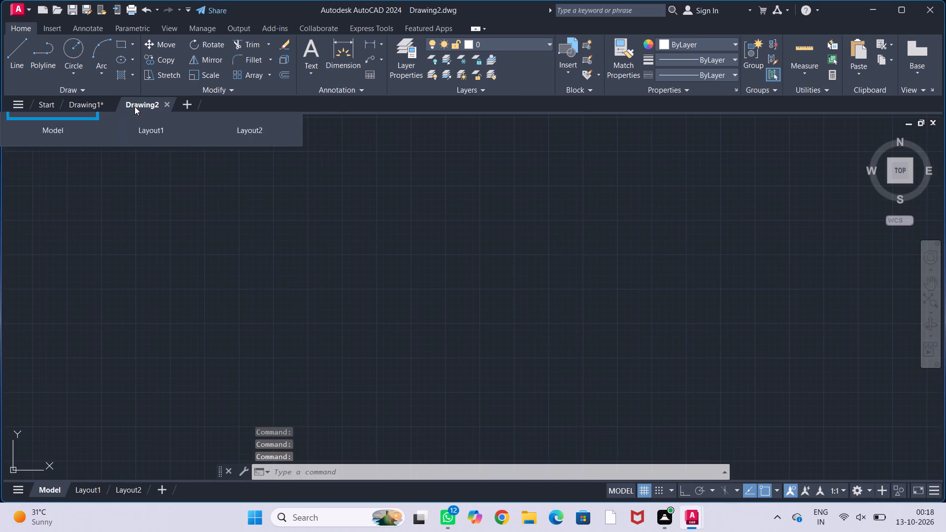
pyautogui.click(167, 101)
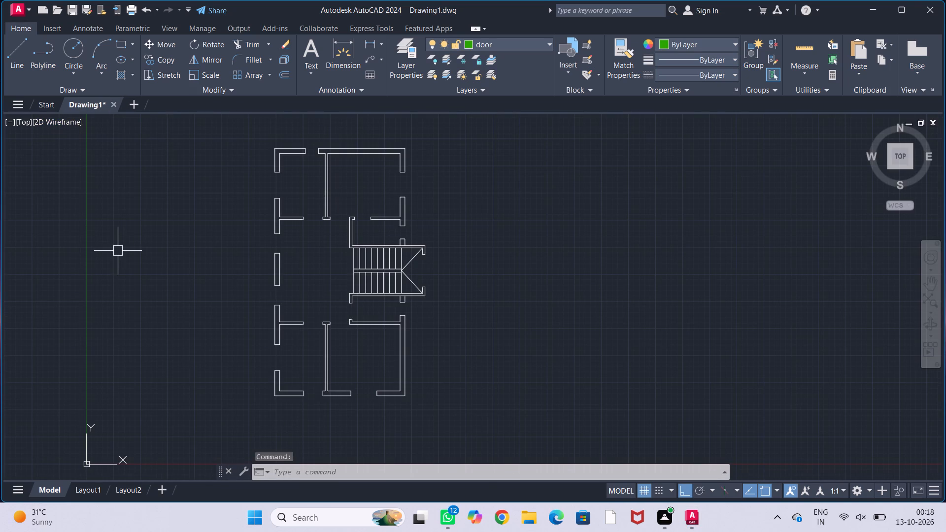
# Save the floor plan drawing in the Documents folder under the file name Pallavi plan.
pyautogui.hotkey('ctrl', 's')
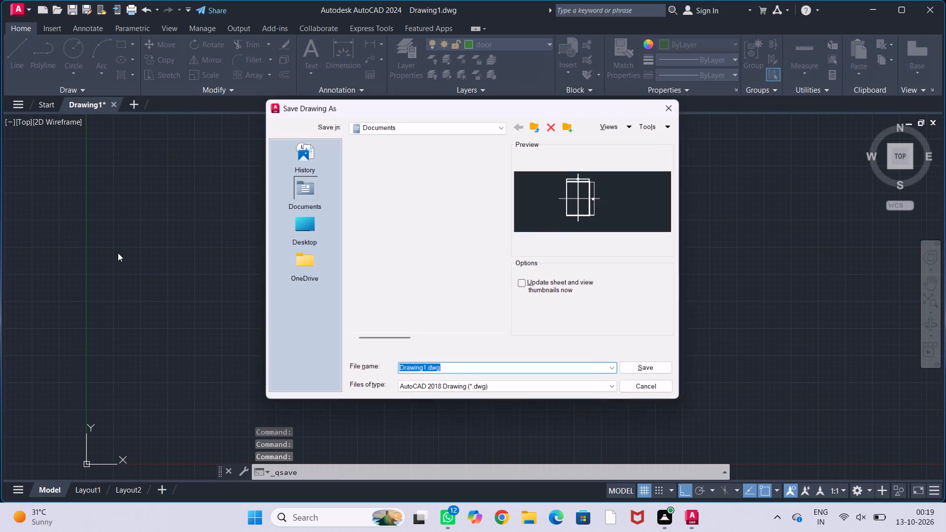
pyautogui.moveTo(439, 370); pyautogui.dragTo(399, 366)
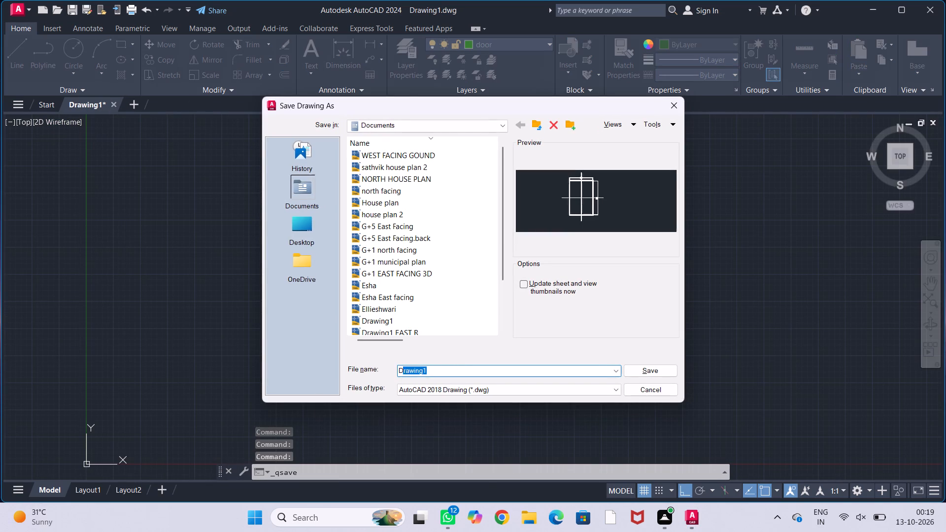
pyautogui.moveTo(399, 366); pyautogui.dragTo(394, 366)
pyautogui.press('BackSpace')
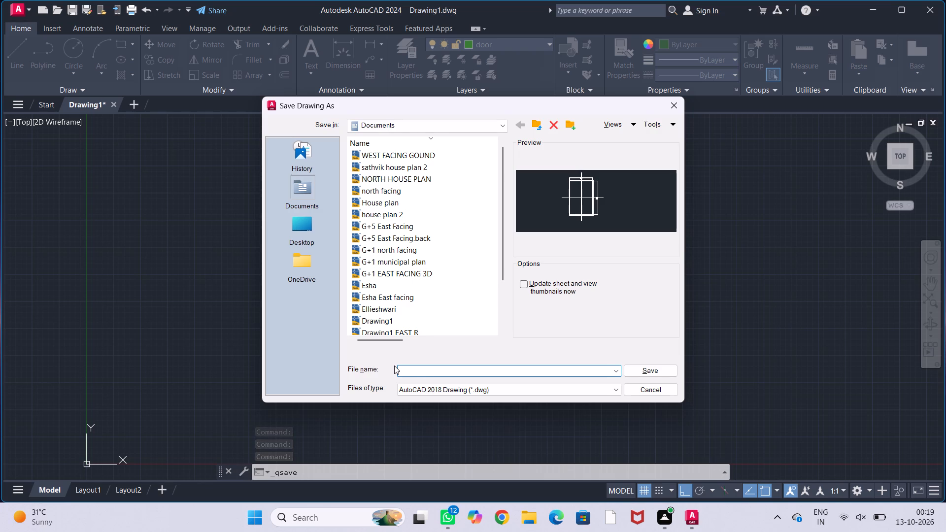
pyautogui.hotkey('shift', 'p')
pyautogui.write('allavi')
pyautogui.press('space')
pyautogui.write('plan')
pyautogui.press('BackSpace')
pyautogui.press('BackSpace')
pyautogui.press('BackSpace')
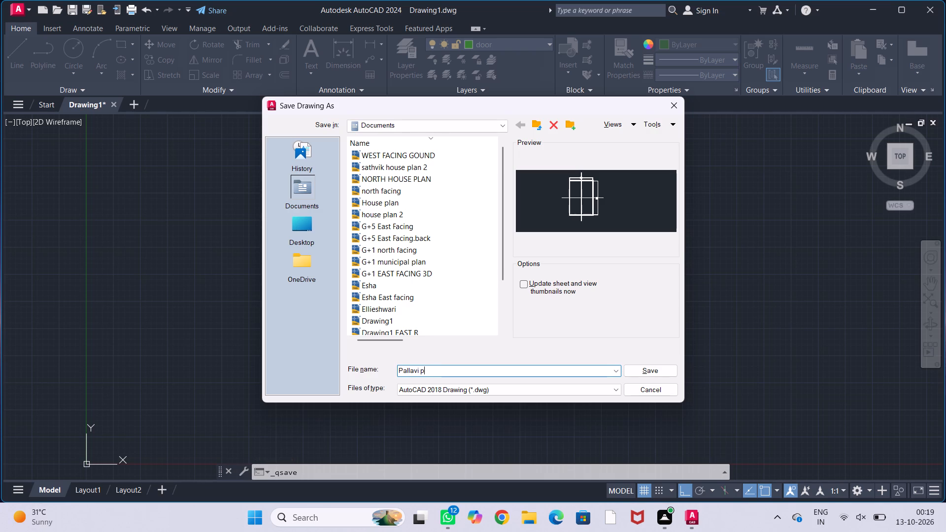
pyautogui.press('BackSpace')
pyautogui.write('pla')
pyautogui.press('n')
pyautogui.click(650, 369)
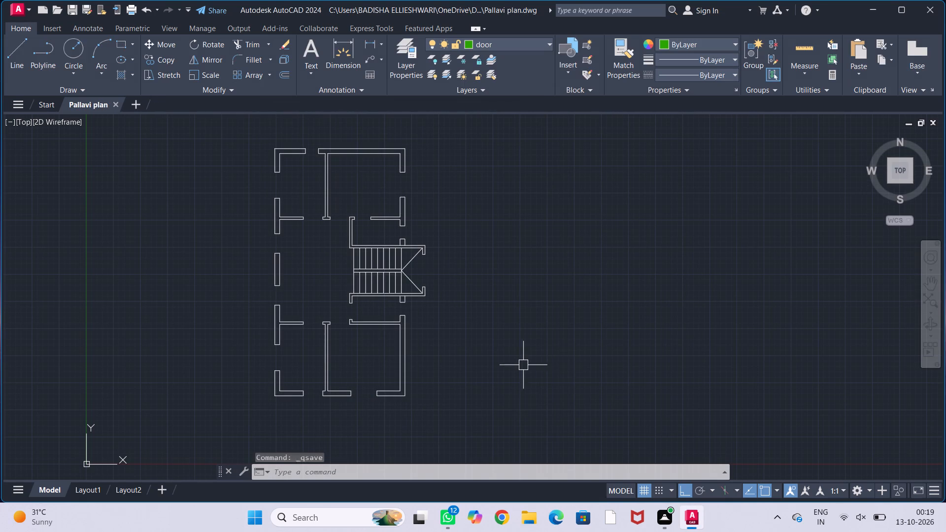
# Open the recent drawing WEST FACING GOUND.dwg.
pyautogui.click(25, 12)
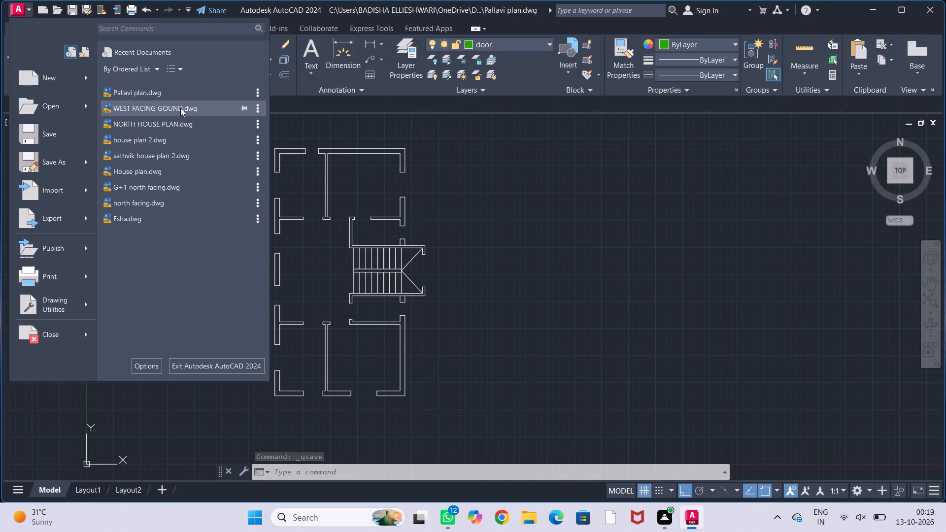
pyautogui.click(180, 108)
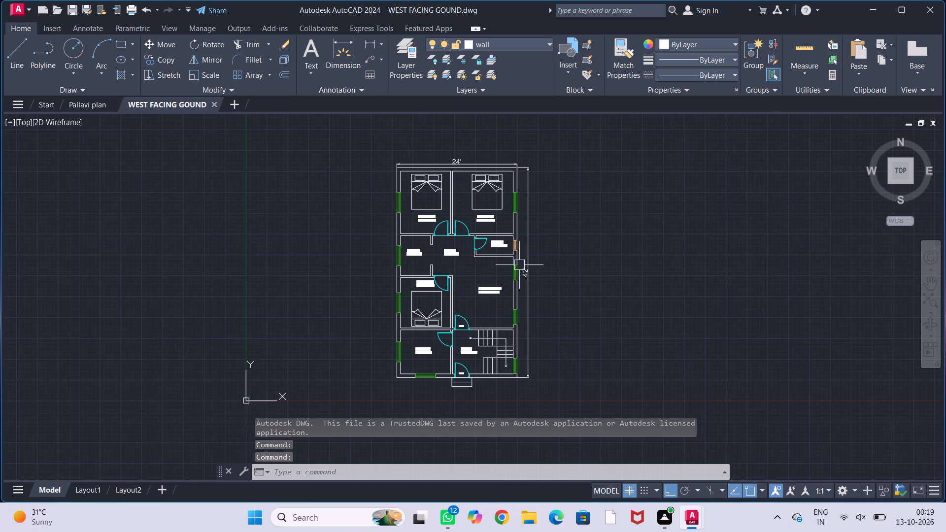
# Copy the Bedroom-1 door and window, the toilet door and ventilator, and the upper living-room window to the clipboard.
pyautogui.moveTo(606, 248); pyautogui.dragTo(538, 233, button='middle')
pyautogui.scroll(2, 395, 214)
pyautogui.scroll(1, 344, 234)
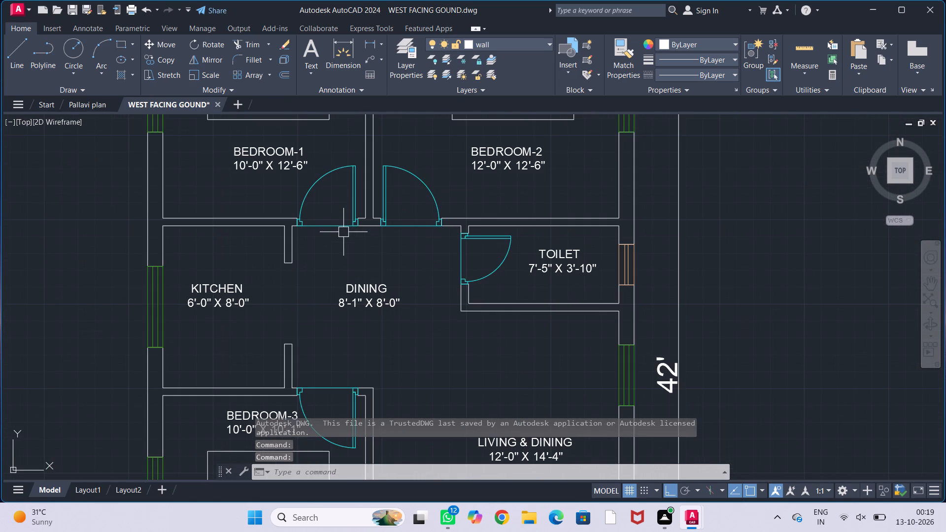
pyautogui.click(339, 223)
pyautogui.click(460, 254)
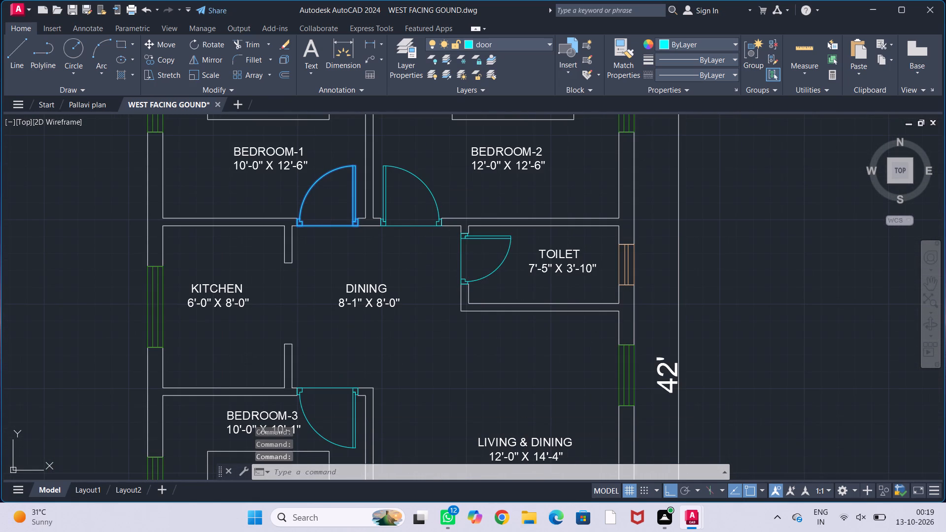
pyautogui.scroll(-1, 439, 264)
pyautogui.moveTo(435, 262); pyautogui.dragTo(404, 263, button='middle')
pyautogui.scroll(-1, 404, 263)
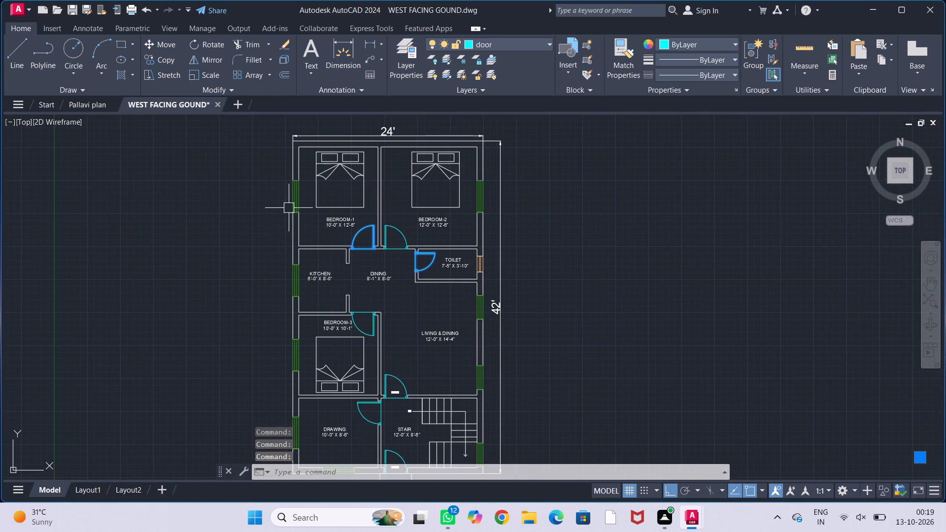
pyautogui.click(292, 203)
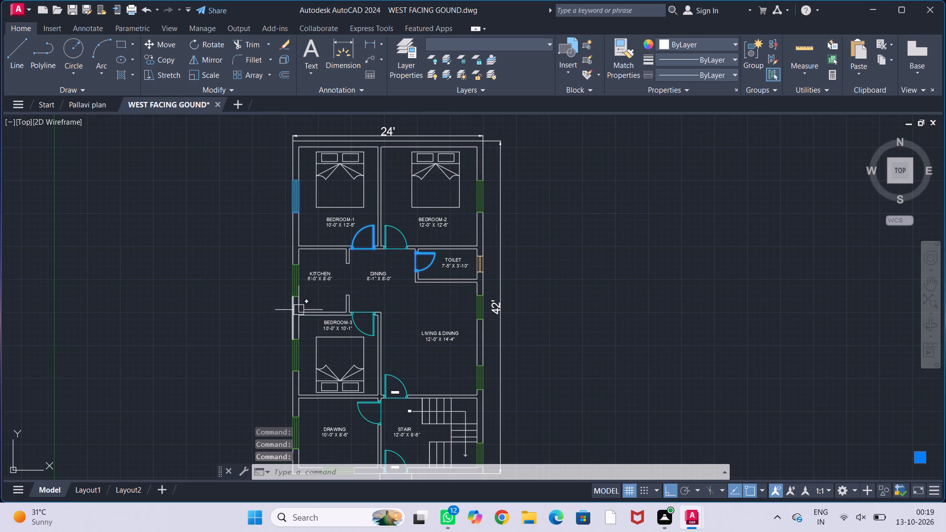
pyautogui.click(478, 312)
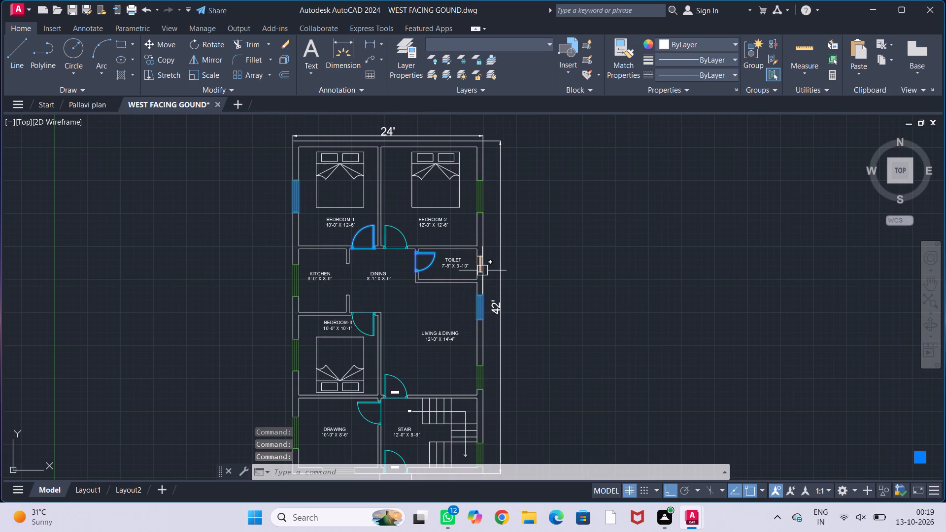
pyautogui.scroll(2, 479, 264)
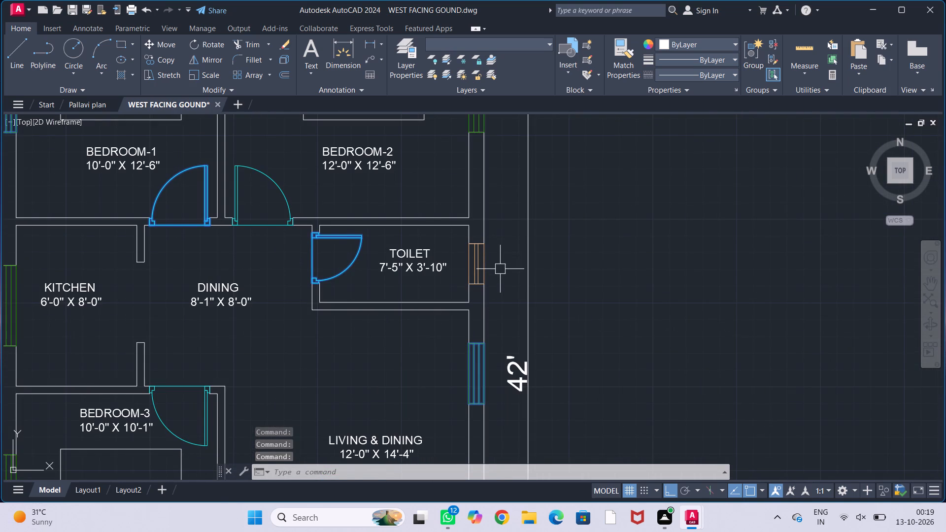
pyautogui.click(500, 269)
pyautogui.click(463, 265)
pyautogui.scroll(-2, 513, 270)
pyautogui.moveTo(568, 263); pyautogui.dragTo(556, 210, button='middle')
pyautogui.moveTo(561, 247); pyautogui.dragTo(556, 279, button='middle')
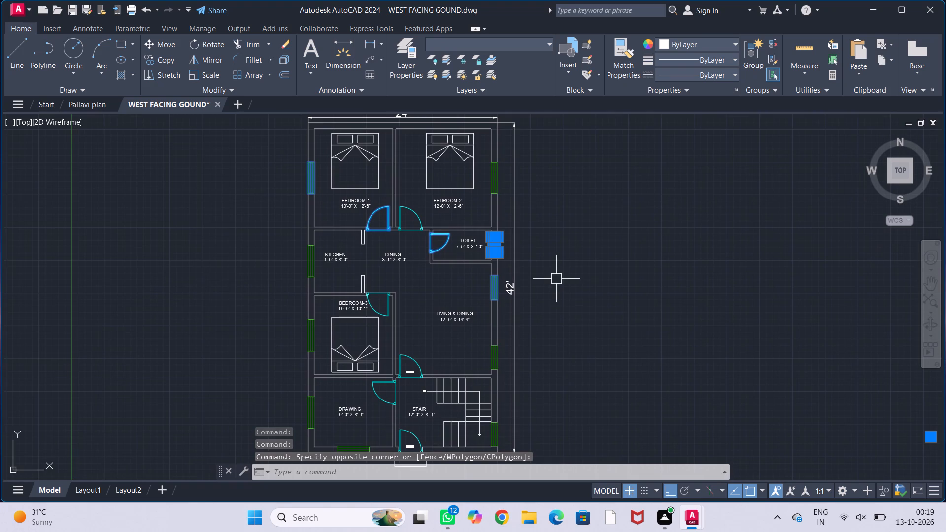
pyautogui.moveTo(556, 277); pyautogui.dragTo(558, 264, button='middle')
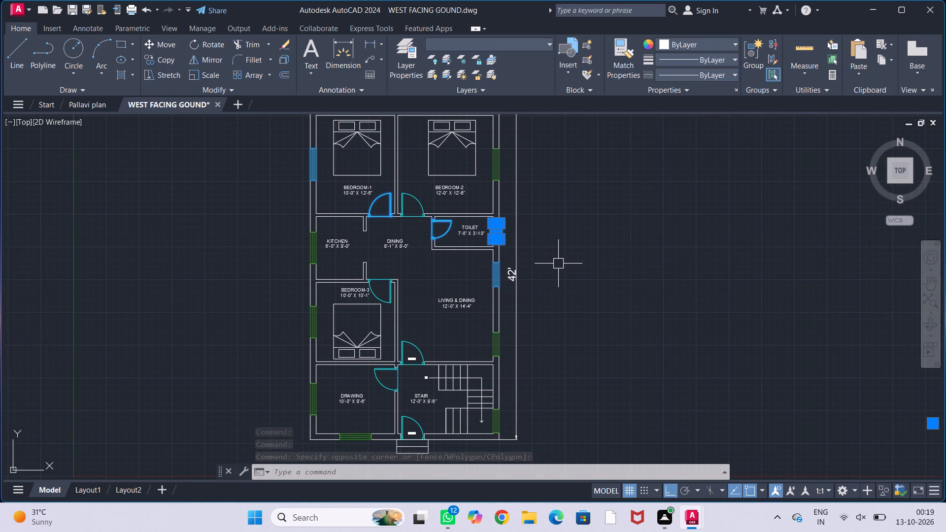
pyautogui.hotkey('ctrl', 'c')
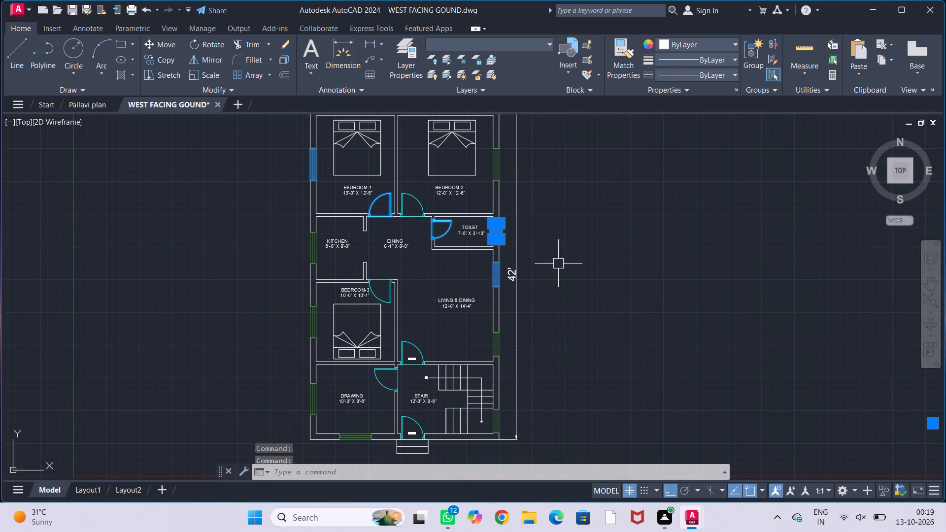
# Paste the copied doors, windows and ventilator into the Pallavi plan drawing, in the empty space beside the floor plan.
pyautogui.click(87, 105)
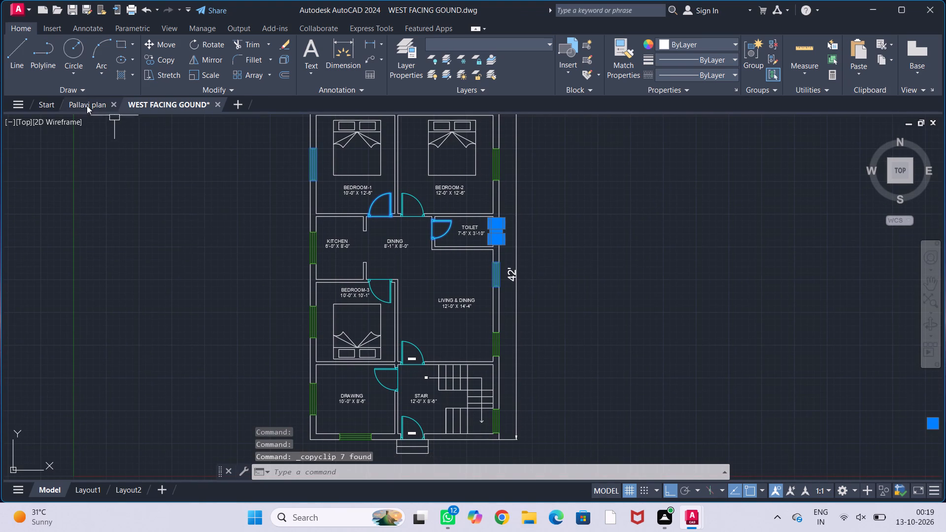
pyautogui.click(576, 249)
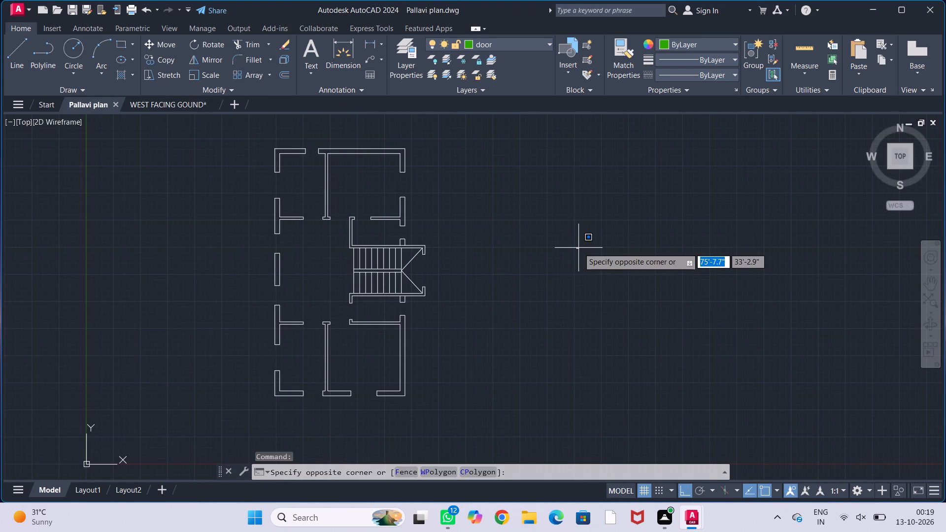
pyautogui.hotkey('ctrl', 'v')
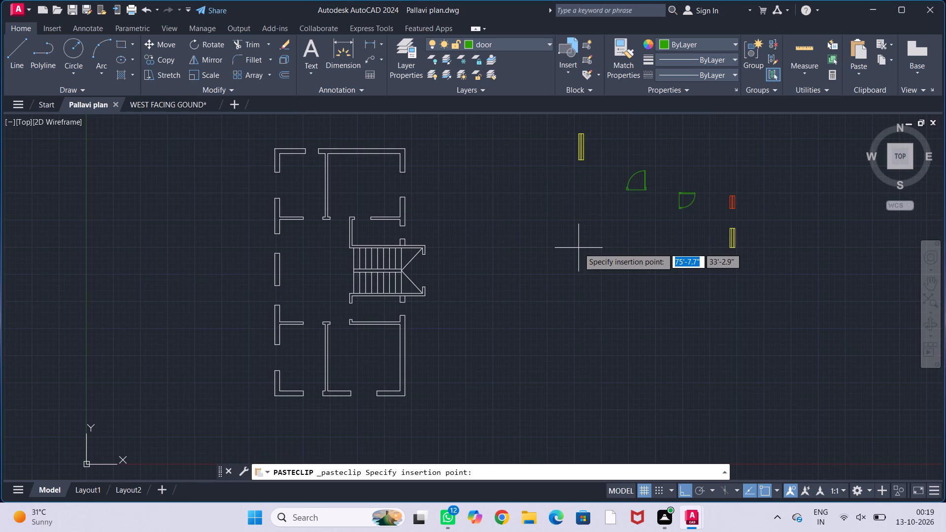
pyautogui.click(500, 311)
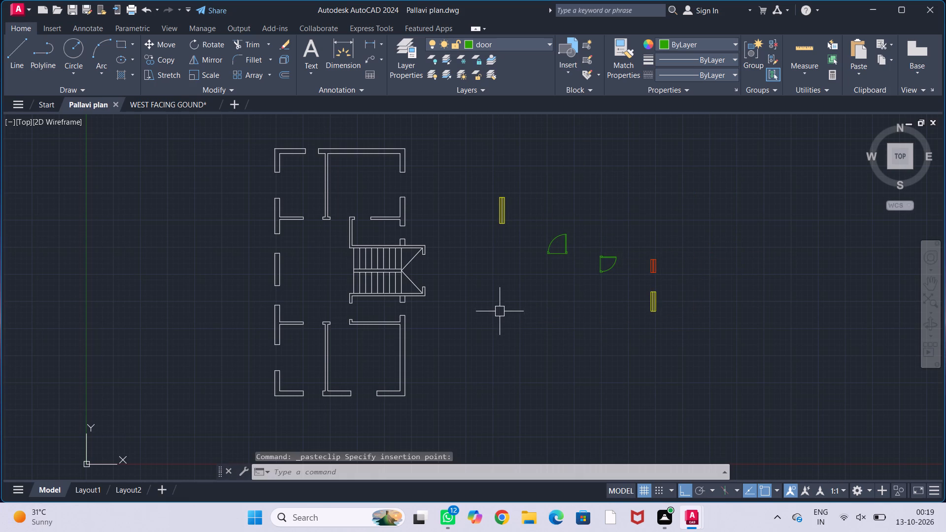
pyautogui.moveTo(581, 336); pyautogui.dragTo(531, 326, button='middle')
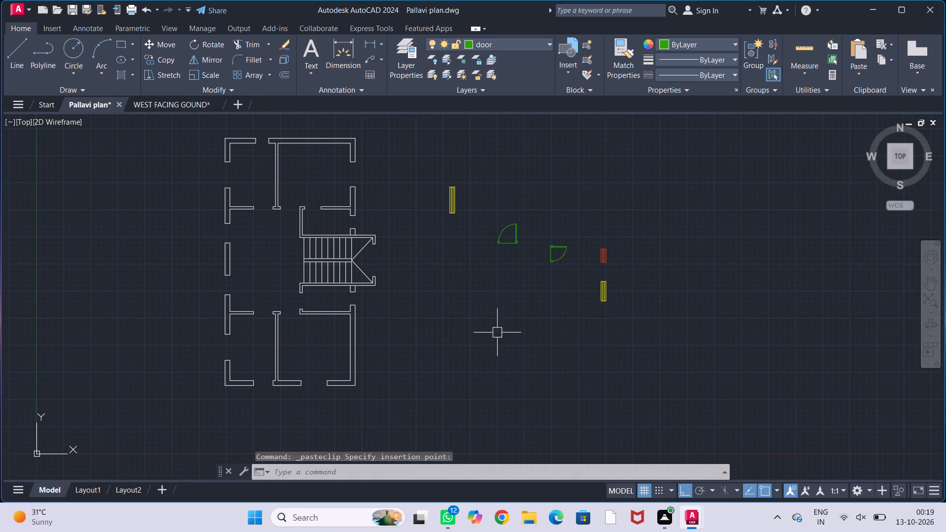
# Close the WEST FACING GOUND drawing.
pyautogui.click(219, 102)
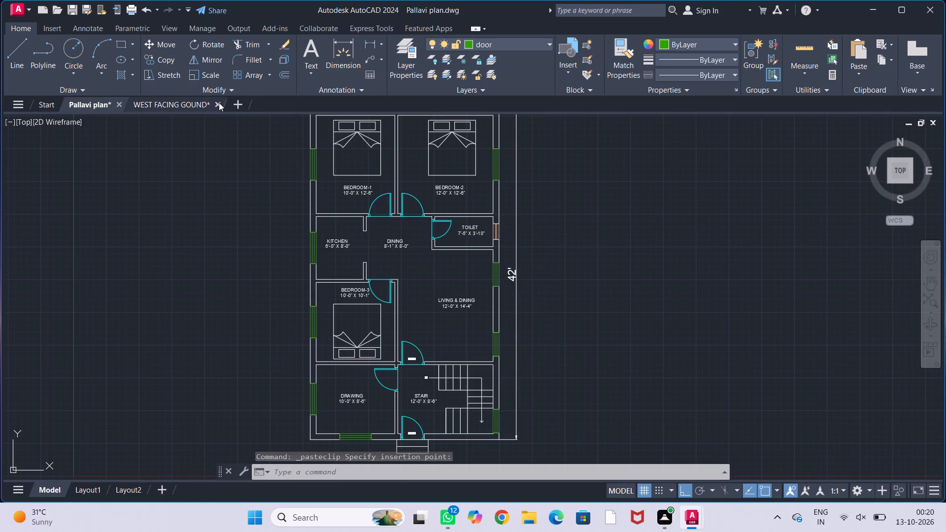
pyautogui.click(510, 284)
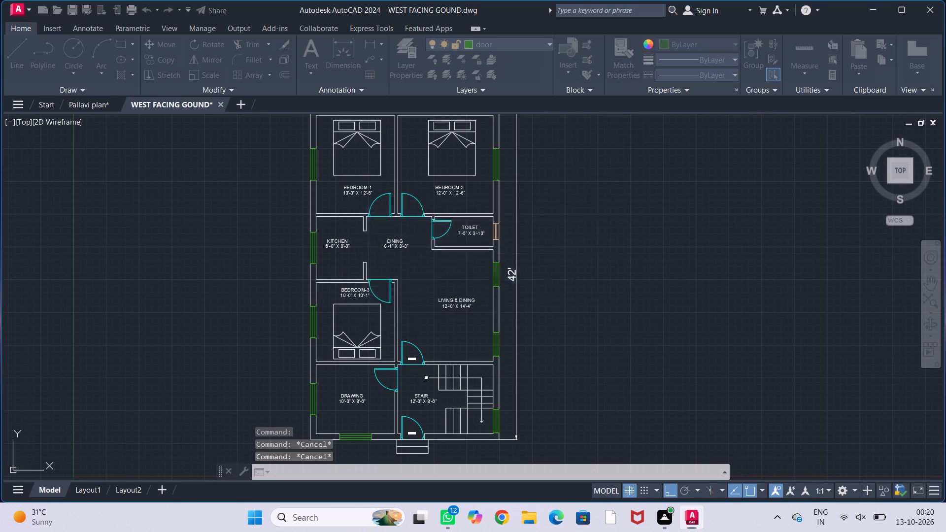
# Move the larger pasted window by its lower corner into the uppermost opening of the left outer wall.
pyautogui.moveTo(459, 322); pyautogui.dragTo(486, 349, button='middle')
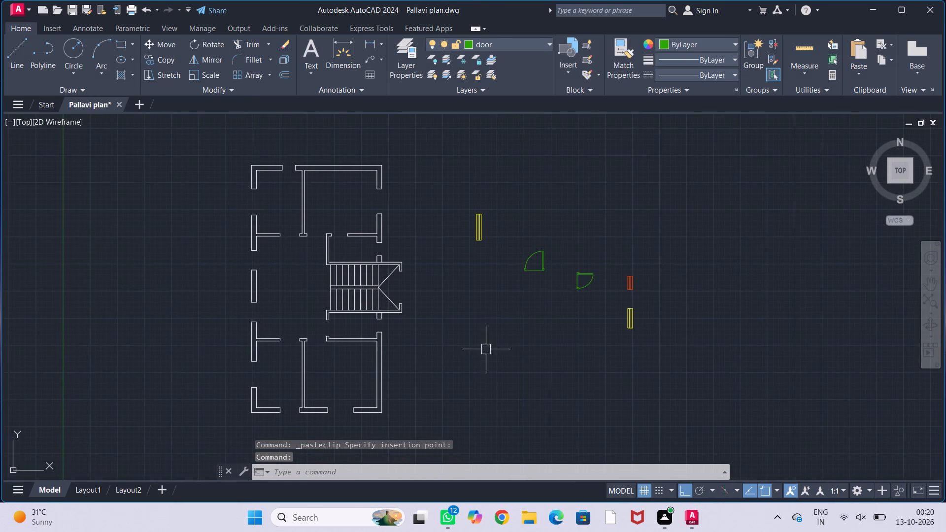
pyautogui.moveTo(474, 299); pyautogui.dragTo(489, 313, button='middle')
pyautogui.scroll(1, 491, 255)
pyautogui.click(497, 249)
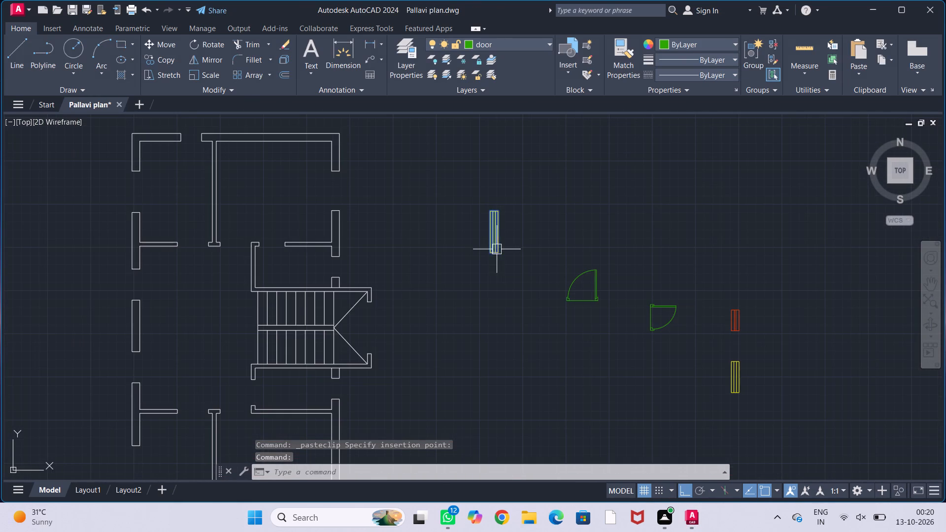
pyautogui.moveTo(509, 303); pyautogui.dragTo(594, 317, button='middle')
pyautogui.press('m')
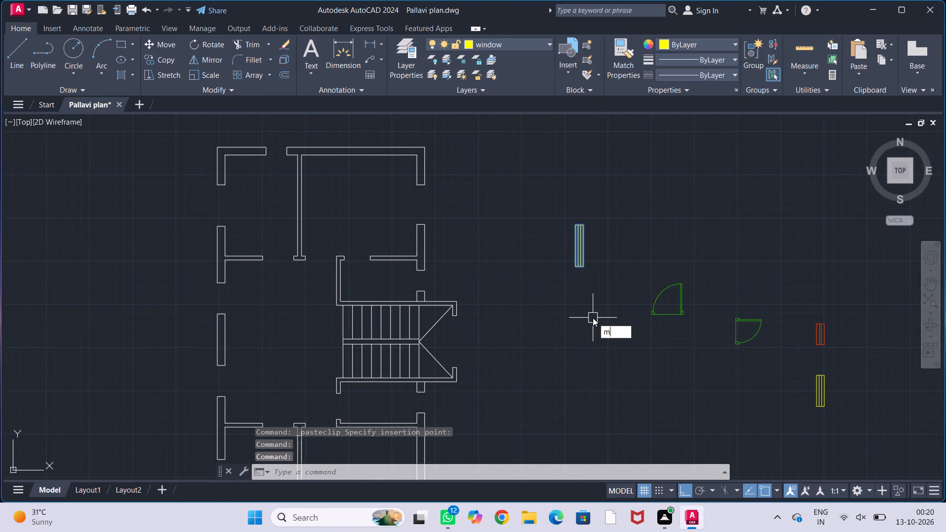
pyautogui.press('Return')
pyautogui.scroll(2, 576, 295)
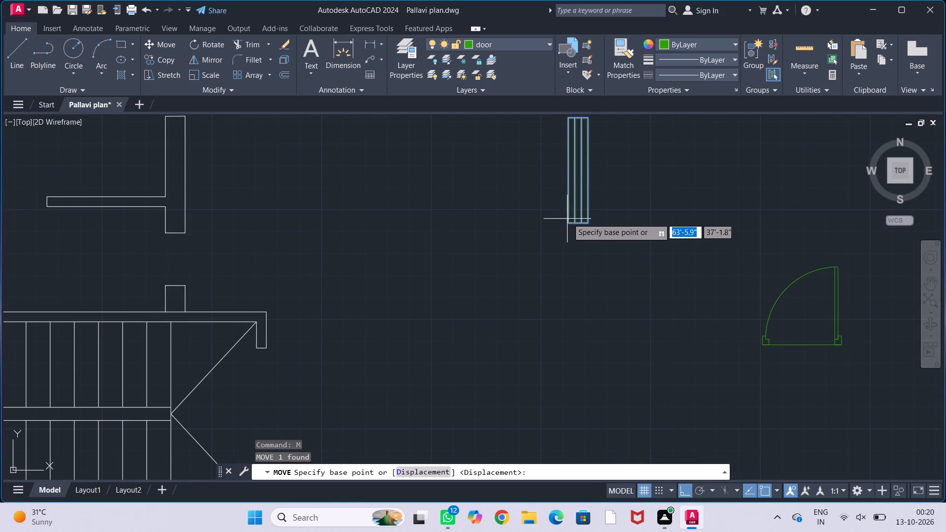
pyautogui.click(568, 218)
pyautogui.scroll(-3, 488, 245)
pyautogui.moveTo(578, 270); pyautogui.dragTo(651, 289, button='middle')
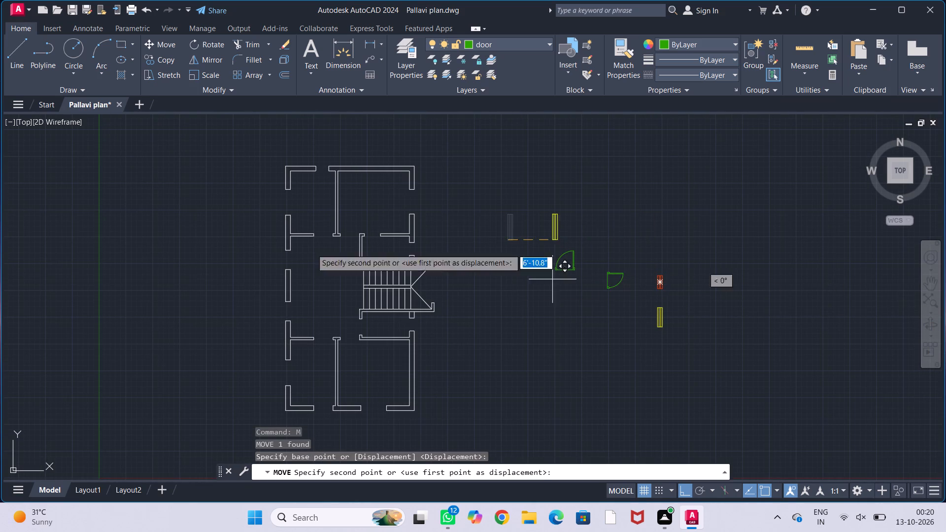
pyautogui.scroll(4, 277, 202)
pyautogui.click(306, 264)
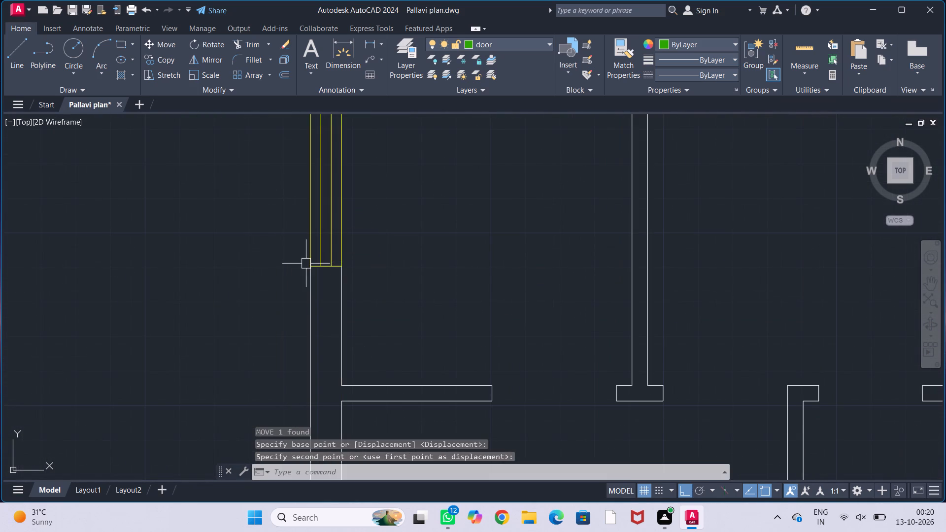
# Copy the placed left-wall window by its lower corner straight across into the uppermost opening of the right outer wall.
pyautogui.scroll(-2, 391, 250)
pyautogui.moveTo(407, 254); pyautogui.dragTo(370, 207, button='middle')
pyautogui.scroll(-1, 366, 207)
pyautogui.moveTo(366, 208); pyautogui.dragTo(378, 178, button='middle')
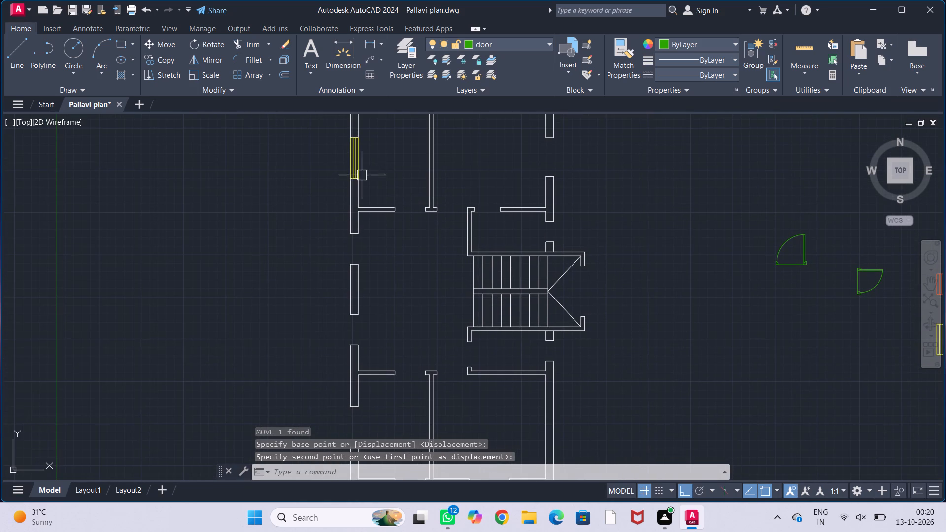
pyautogui.click(355, 170)
pyautogui.moveTo(392, 175); pyautogui.dragTo(372, 217, button='middle')
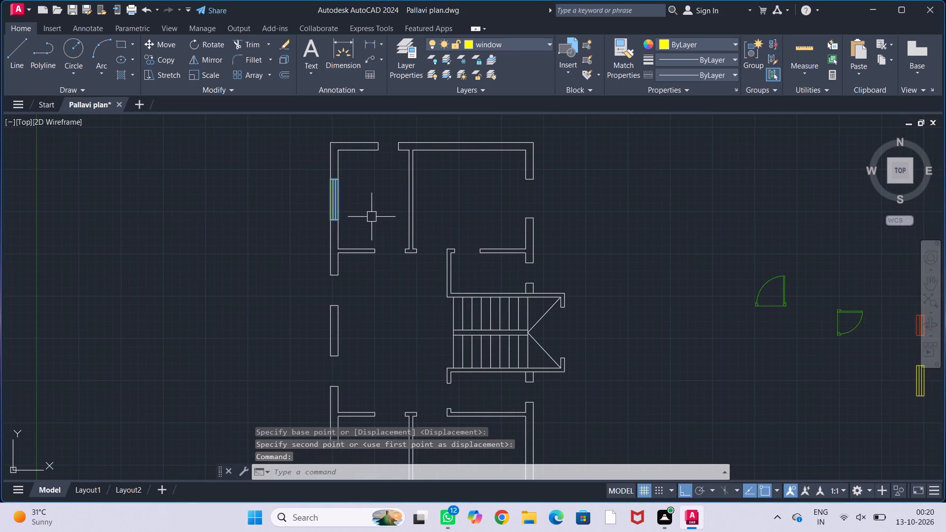
pyautogui.write('co')
pyautogui.press('Return')
pyautogui.scroll(2, 346, 231)
pyautogui.click(321, 203)
pyautogui.scroll(-2, 583, 212)
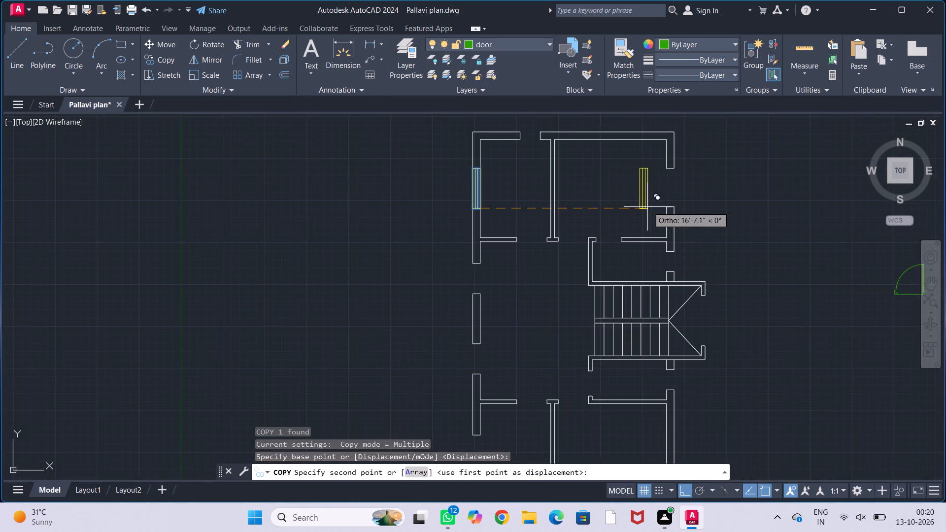
pyautogui.moveTo(648, 206); pyautogui.dragTo(544, 198, button='middle')
pyautogui.scroll(2, 609, 197)
pyautogui.click(504, 200)
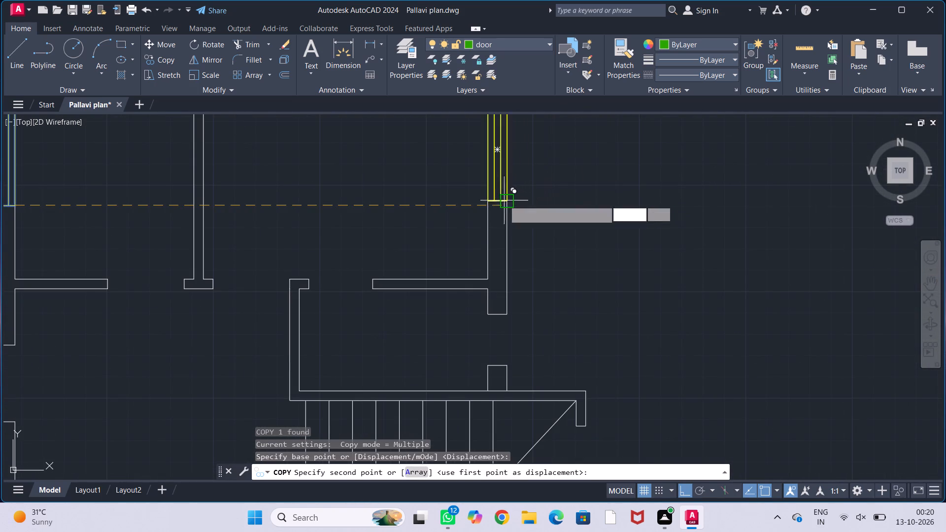
# Place another copy of the window in the lowest opening of the left outer wall.
pyautogui.scroll(-3, 527, 194)
pyautogui.moveTo(560, 238); pyautogui.dragTo(523, 157, button='middle')
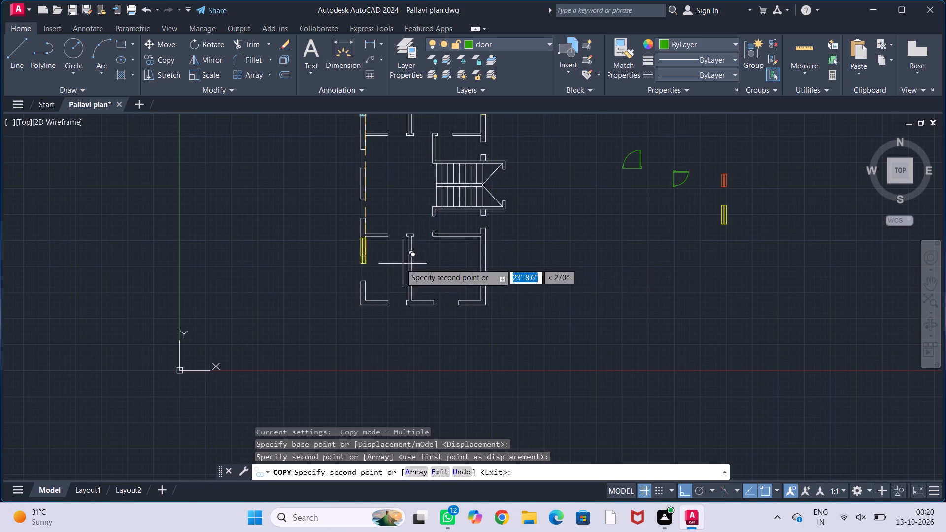
pyautogui.scroll(5, 363, 279)
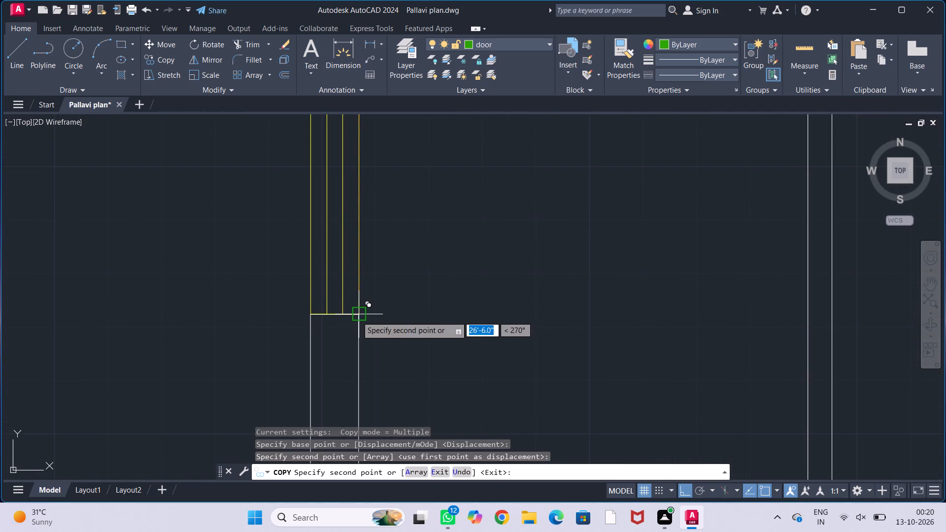
pyautogui.click(357, 316)
# Place a spare copy of the window in the empty space above the plan's upper-left corner and end the copying.
pyautogui.scroll(-3, 373, 304)
pyautogui.scroll(-2, 410, 271)
pyautogui.moveTo(409, 271); pyautogui.dragTo(410, 351, button='middle')
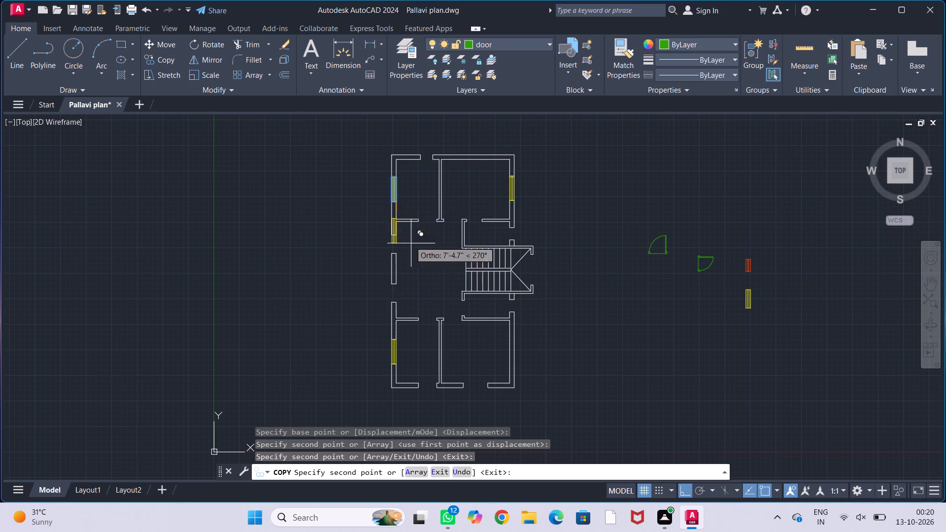
pyautogui.moveTo(426, 160); pyautogui.dragTo(408, 293, button='middle')
pyautogui.click(403, 254)
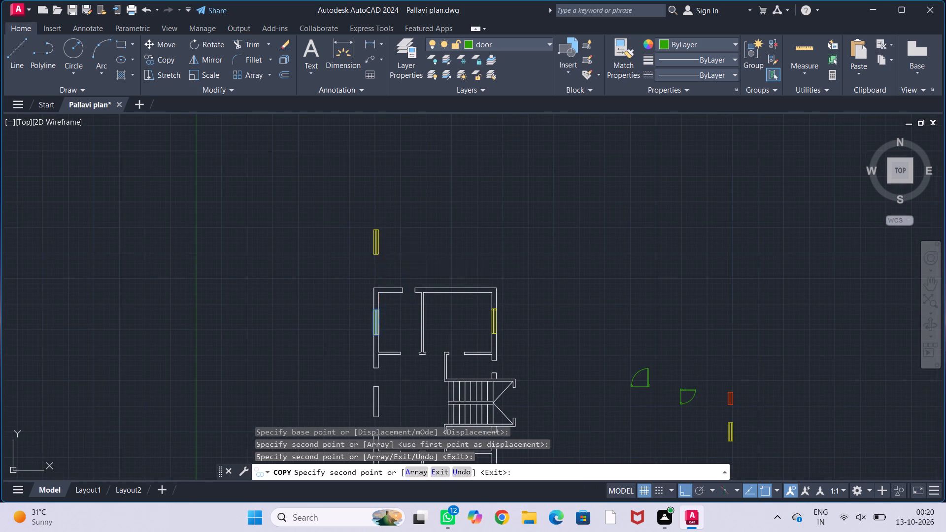
pyautogui.press('Escape')
pyautogui.press('Escape')
pyautogui.press('Escape')
# Rotate the spare window copy above the plan 90° about its lower-right corner so it lies horizontally.
pyautogui.moveTo(407, 260); pyautogui.dragTo(357, 257, button='middle')
pyautogui.scroll(2, 330, 257)
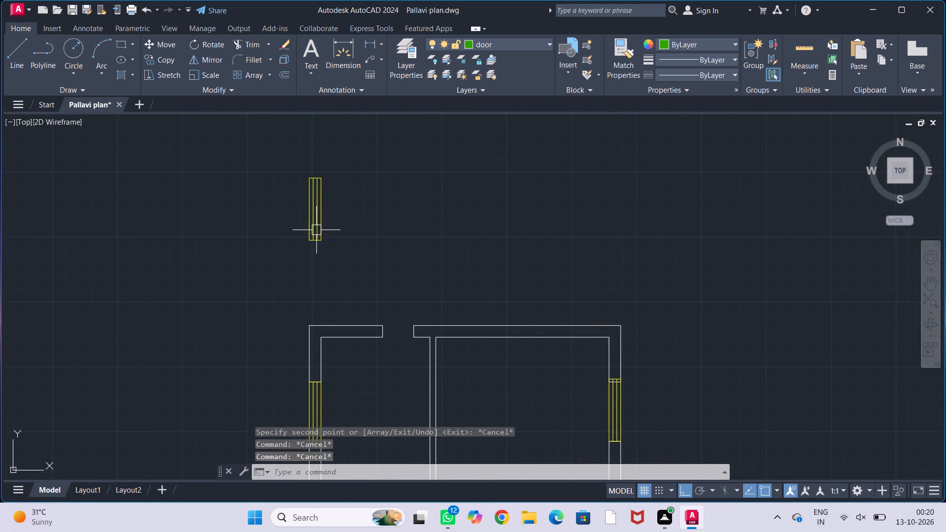
pyautogui.click(317, 231)
pyautogui.write('ro')
pyautogui.press('Return')
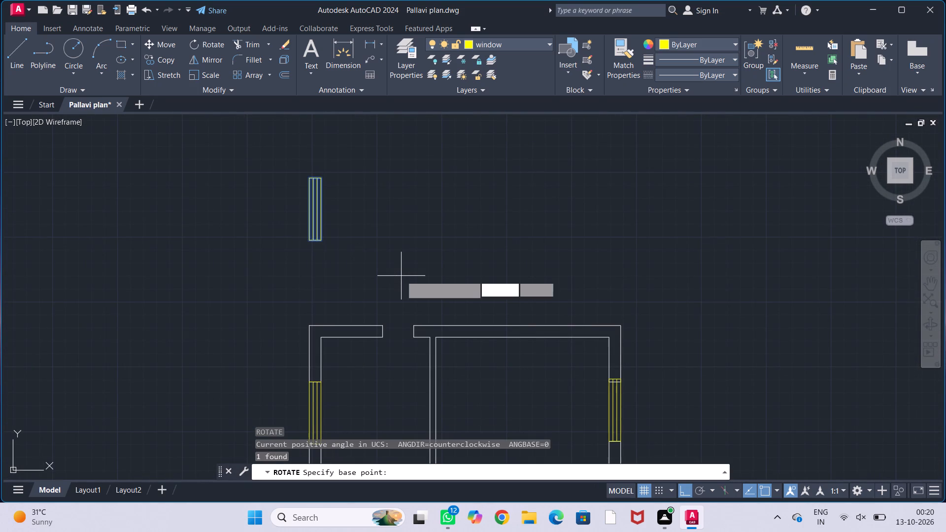
pyautogui.click(324, 237)
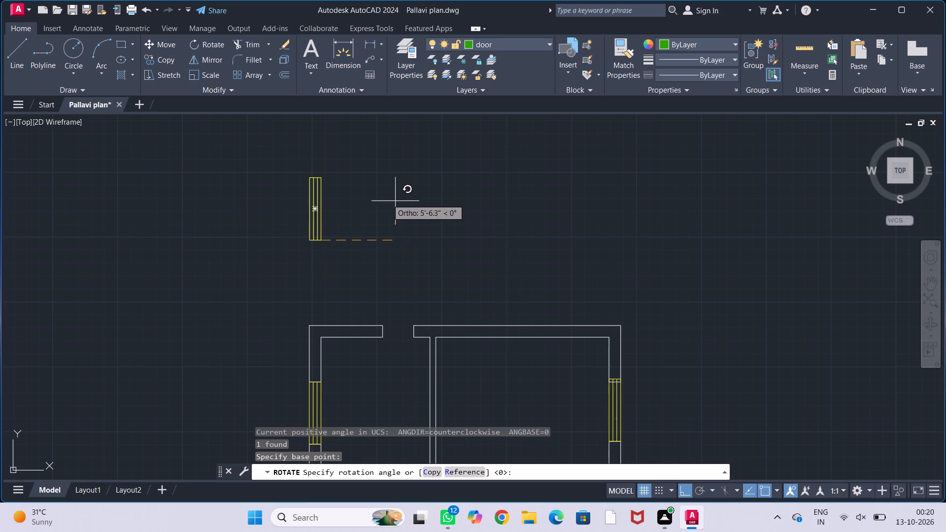
pyautogui.click(322, 172)
# Move the horizontal window by its left end into the opening in the bottom wall of the lower-right room.
pyautogui.click(317, 251)
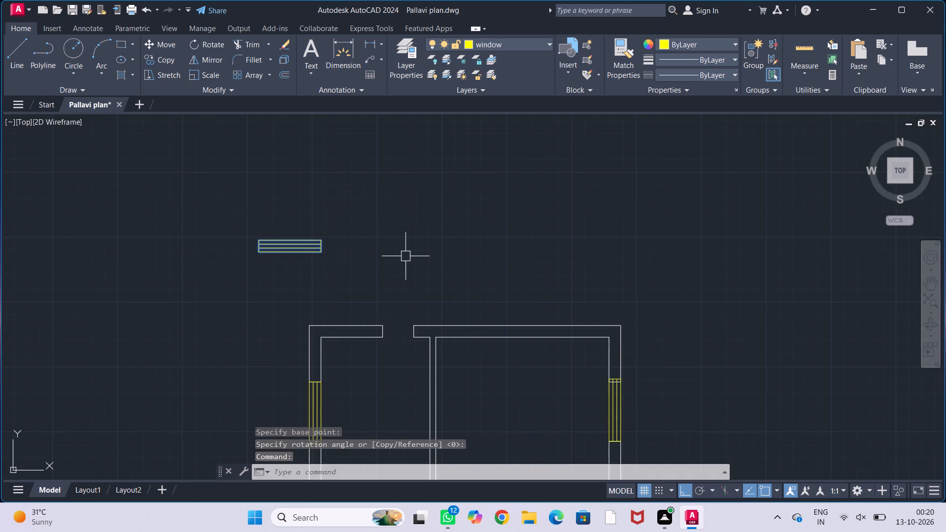
pyautogui.moveTo(407, 252); pyautogui.dragTo(372, 159, button='middle')
pyautogui.scroll(-1, 381, 181)
pyautogui.moveTo(362, 262); pyautogui.dragTo(362, 236, button='middle')
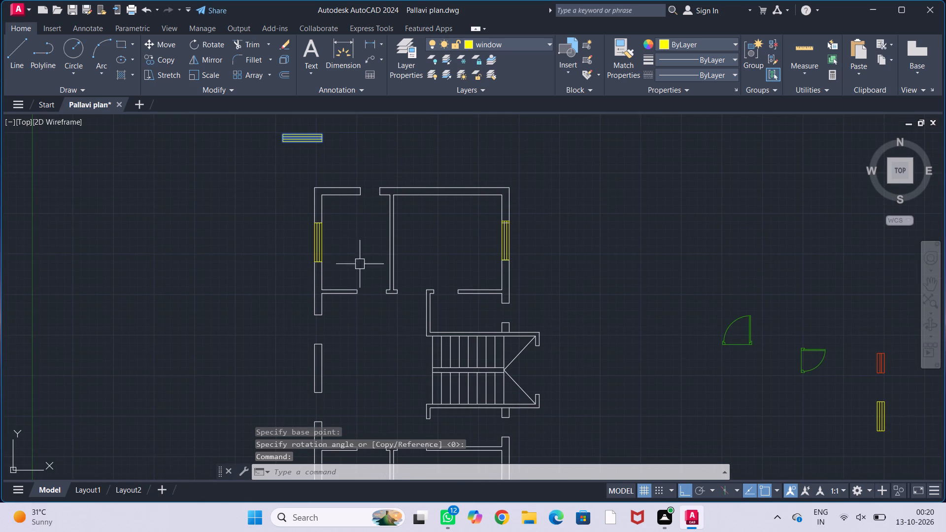
pyautogui.moveTo(362, 294); pyautogui.dragTo(362, 245, button='middle')
pyautogui.moveTo(367, 289); pyautogui.dragTo(370, 233, button='middle')
pyautogui.moveTo(366, 279); pyautogui.dragTo(363, 231, button='middle')
pyautogui.scroll(-2, 364, 220)
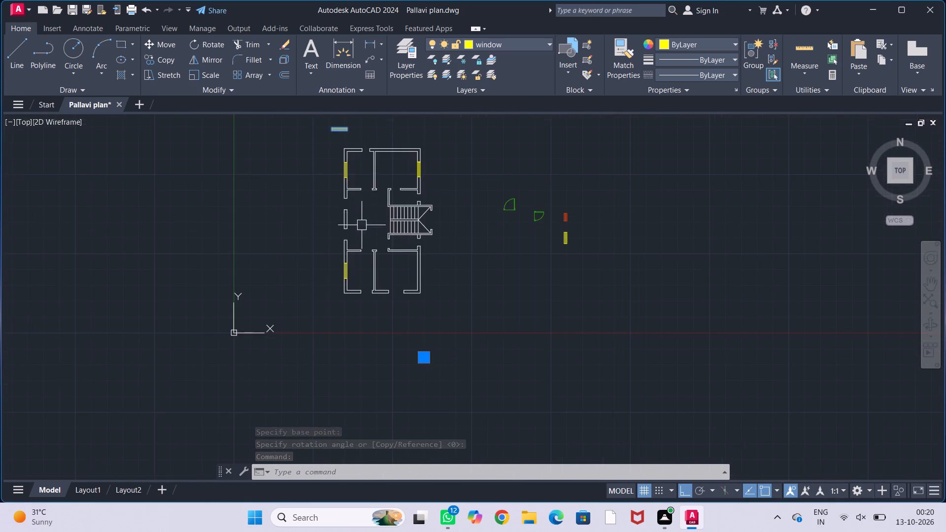
pyautogui.moveTo(361, 194); pyautogui.dragTo(363, 309, button='middle')
pyautogui.scroll(2, 338, 244)
pyautogui.press('m')
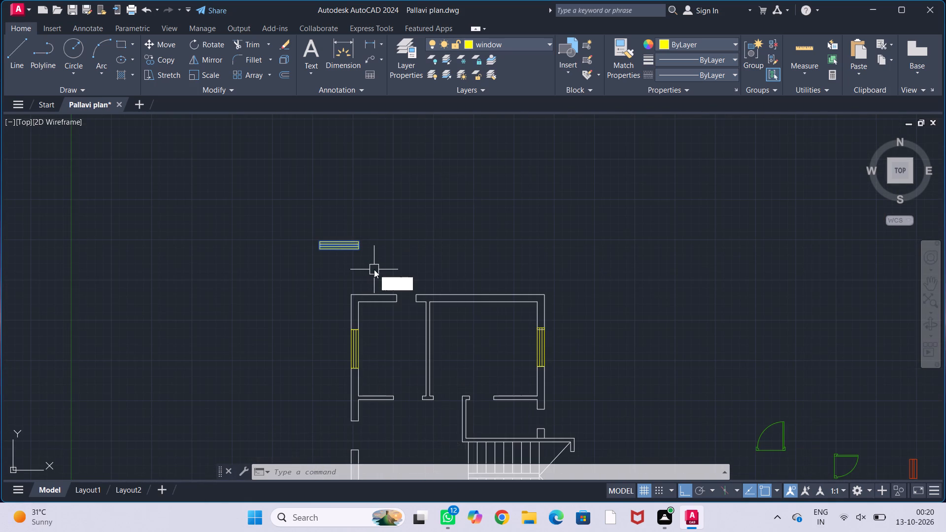
pyautogui.press('Return')
pyautogui.scroll(2, 341, 251)
pyautogui.click(279, 244)
pyautogui.scroll(-3, 311, 272)
pyautogui.moveTo(349, 319); pyautogui.dragTo(342, 190, button='middle')
pyautogui.moveTo(352, 341); pyautogui.dragTo(346, 246, button='middle')
pyautogui.scroll(2, 348, 360)
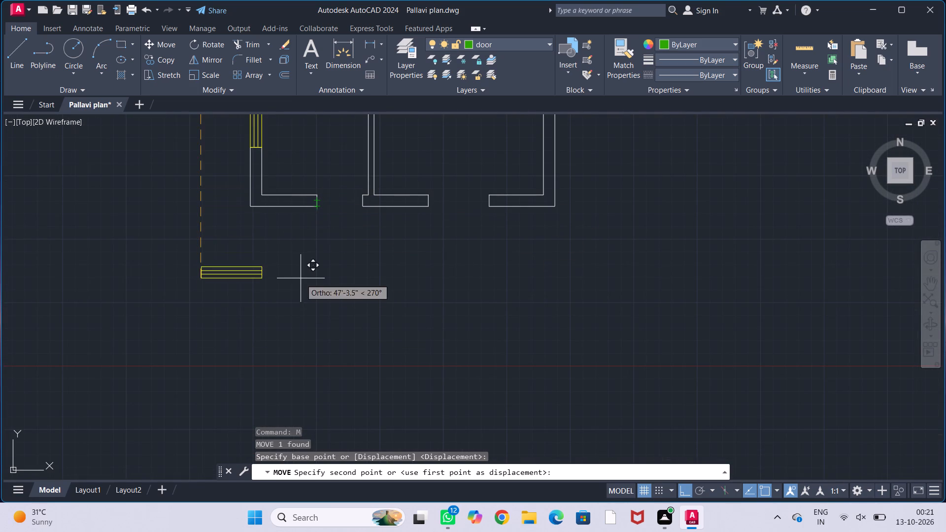
pyautogui.click(427, 205)
pyautogui.scroll(-2, 444, 257)
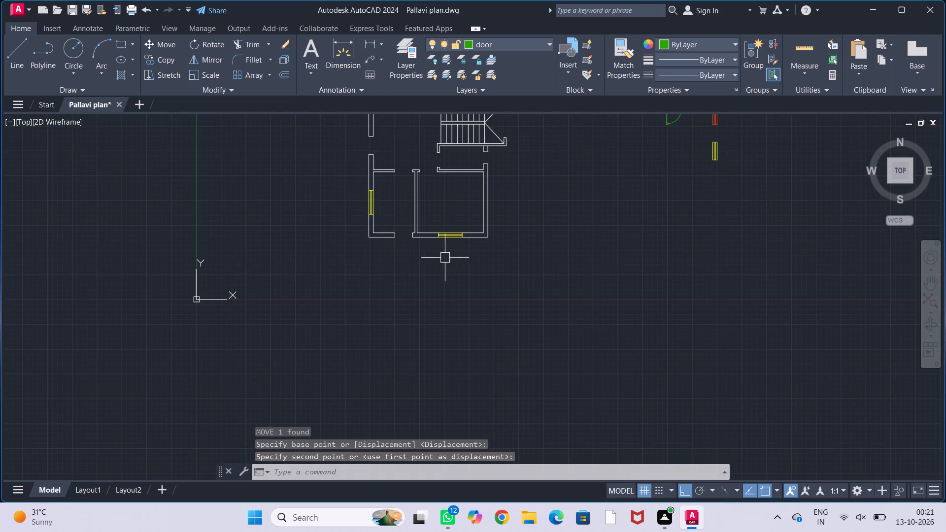
pyautogui.moveTo(445, 258); pyautogui.dragTo(448, 346, button='middle')
pyautogui.press('Escape')
pyautogui.press('Escape')
pyautogui.press('Escape')
pyautogui.press('Escape')
pyautogui.scroll(2, 406, 338)
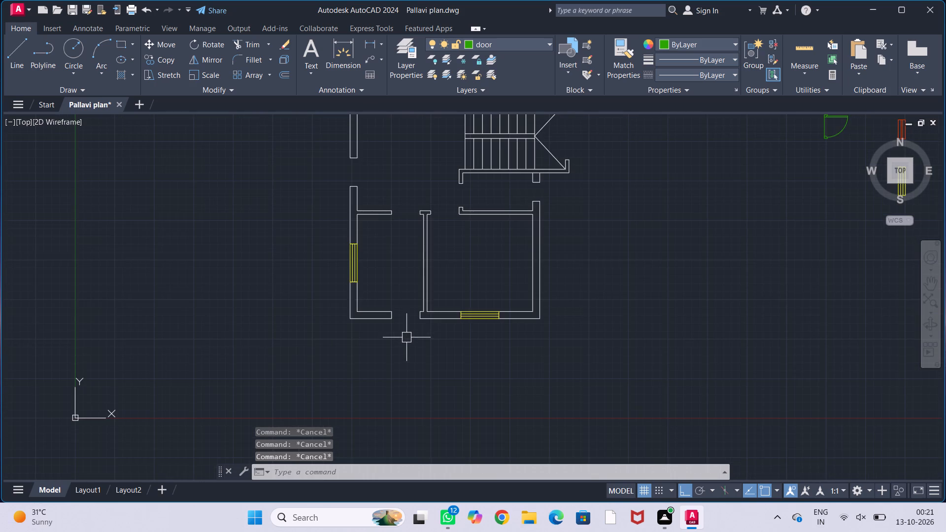
# On the window layer, draw a 4.5" by 5' rectangle in the empty space between the staircase and the pasted doors.
pyautogui.moveTo(406, 337); pyautogui.dragTo(390, 360, button='middle')
pyautogui.scroll(-2, 386, 329)
pyautogui.moveTo(390, 290); pyautogui.dragTo(382, 347, button='middle')
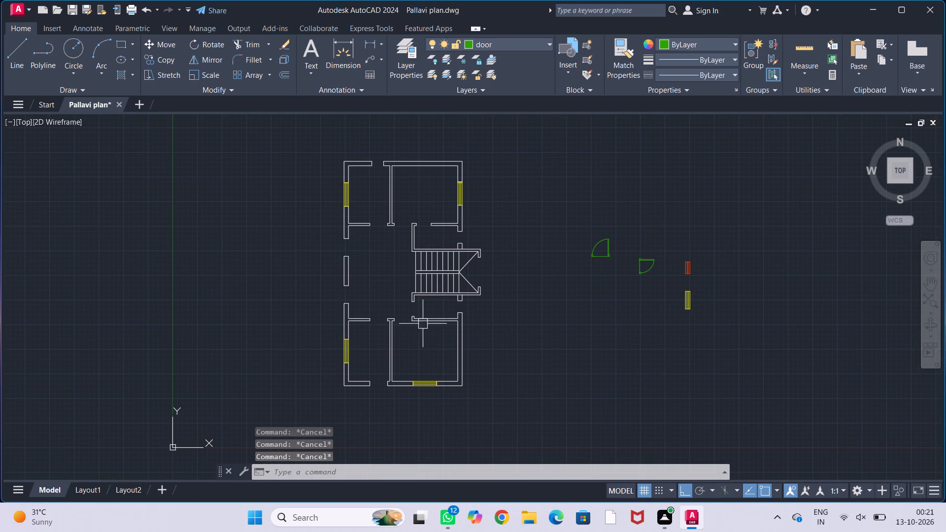
pyautogui.moveTo(451, 340); pyautogui.dragTo(384, 336, button='middle')
pyautogui.moveTo(451, 313); pyautogui.dragTo(415, 307, button='middle')
pyautogui.scroll(1, 420, 302)
pyautogui.moveTo(428, 299); pyautogui.dragTo(423, 294, button='middle')
pyautogui.click(515, 37)
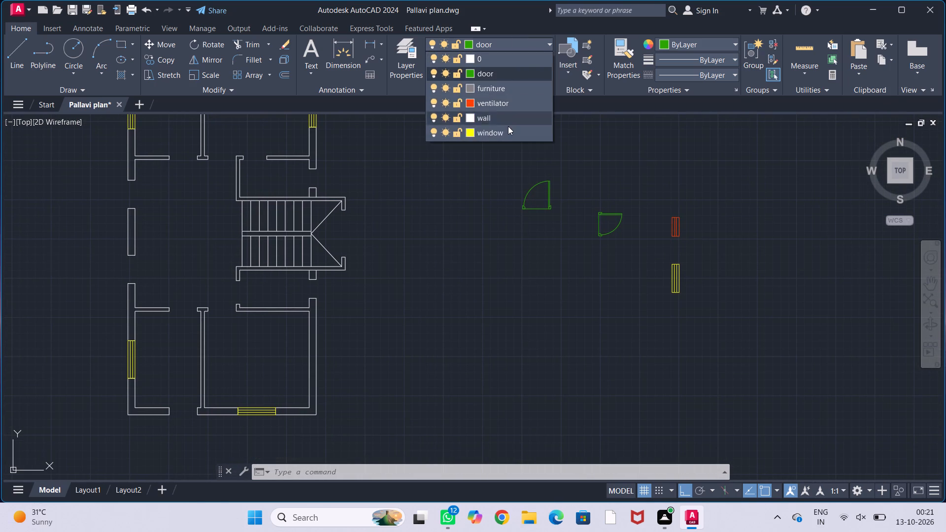
pyautogui.click(507, 131)
pyautogui.scroll(1, 442, 207)
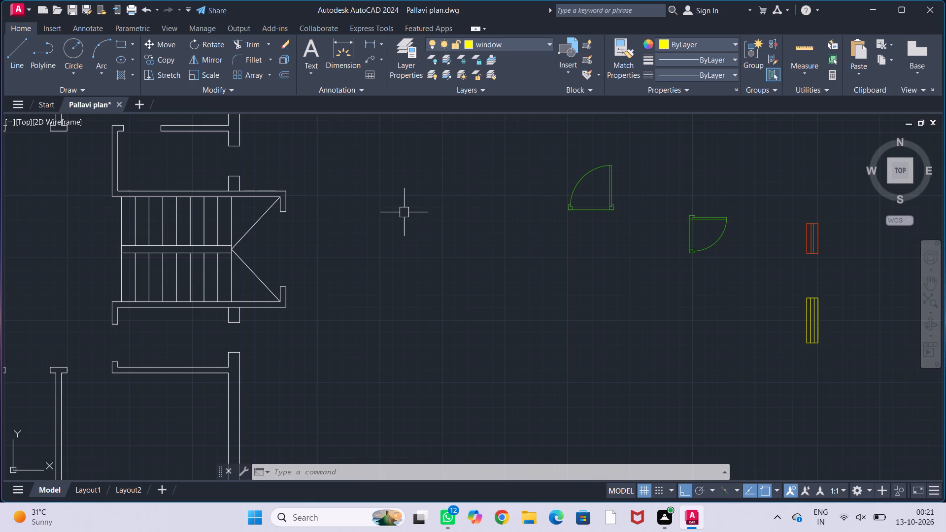
pyautogui.write('rec')
pyautogui.press('Return')
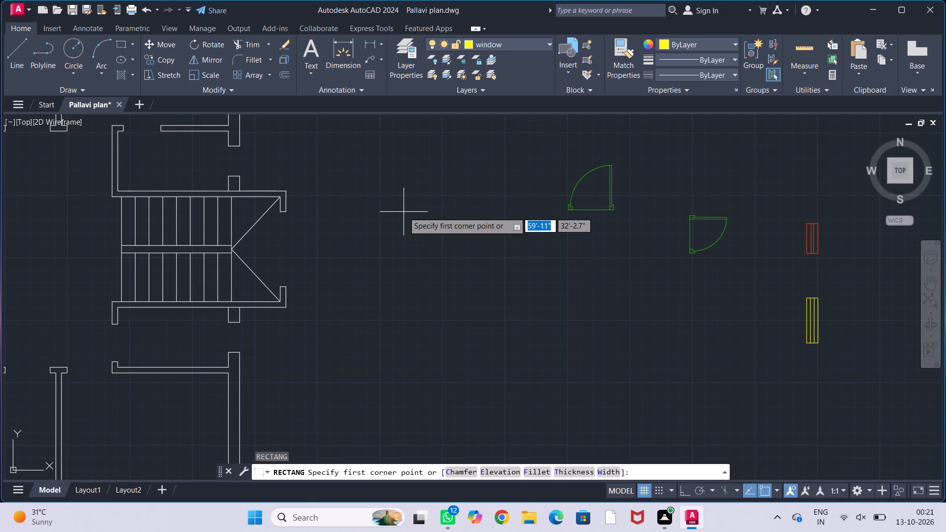
pyautogui.click(388, 210)
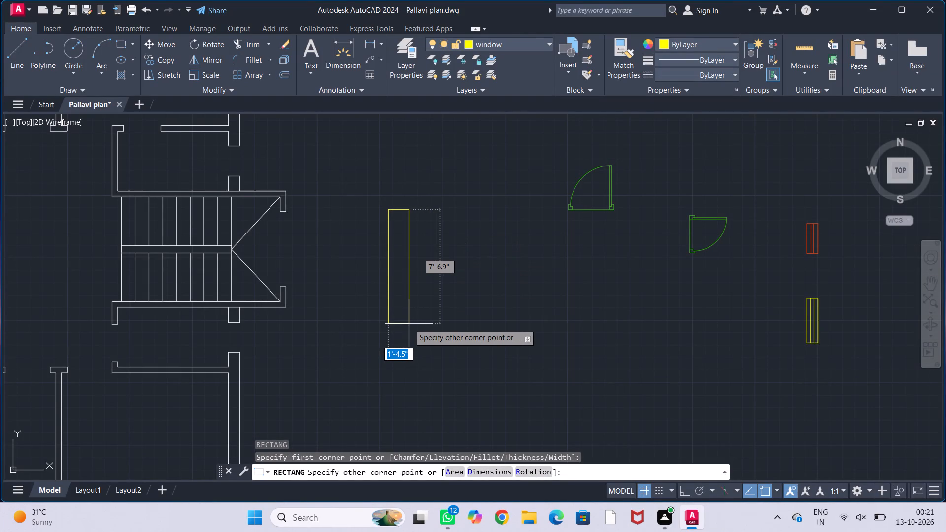
pyautogui.write('4.5"')
pyautogui.press(',')
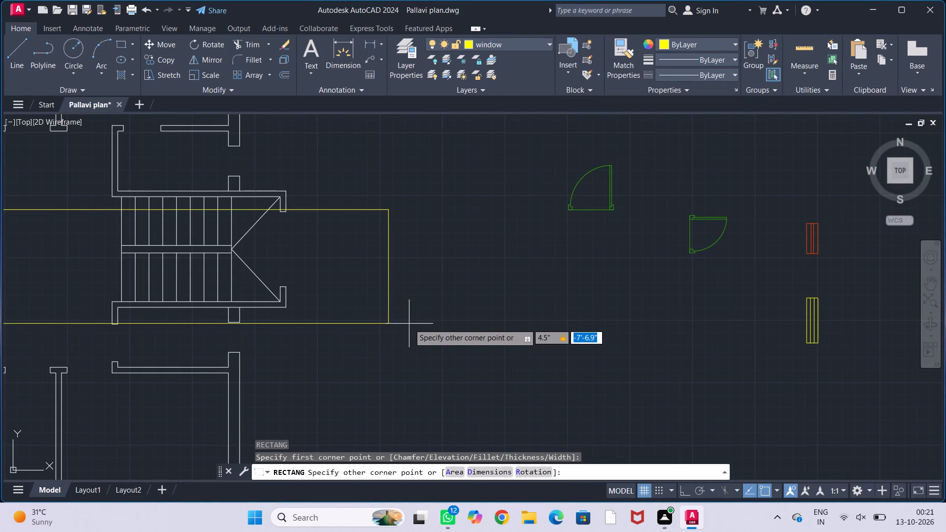
pyautogui.write("5'")
pyautogui.press('Return')
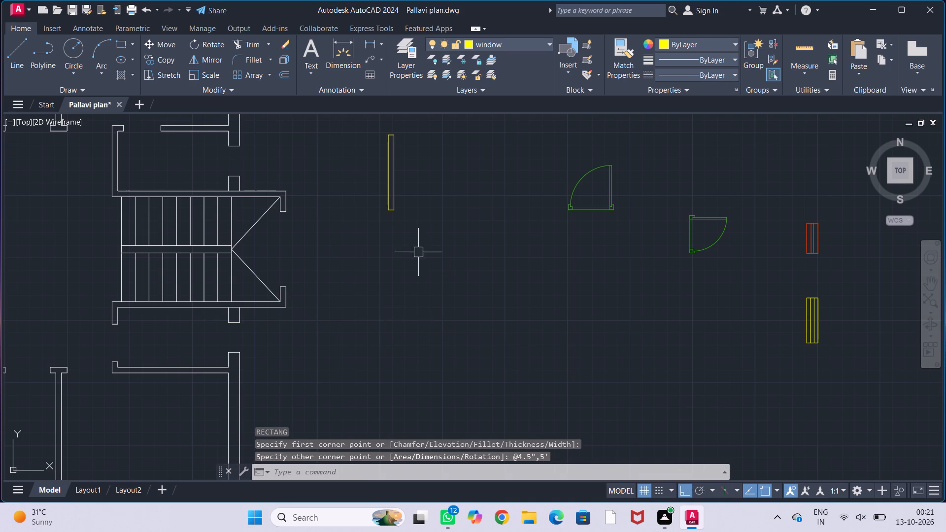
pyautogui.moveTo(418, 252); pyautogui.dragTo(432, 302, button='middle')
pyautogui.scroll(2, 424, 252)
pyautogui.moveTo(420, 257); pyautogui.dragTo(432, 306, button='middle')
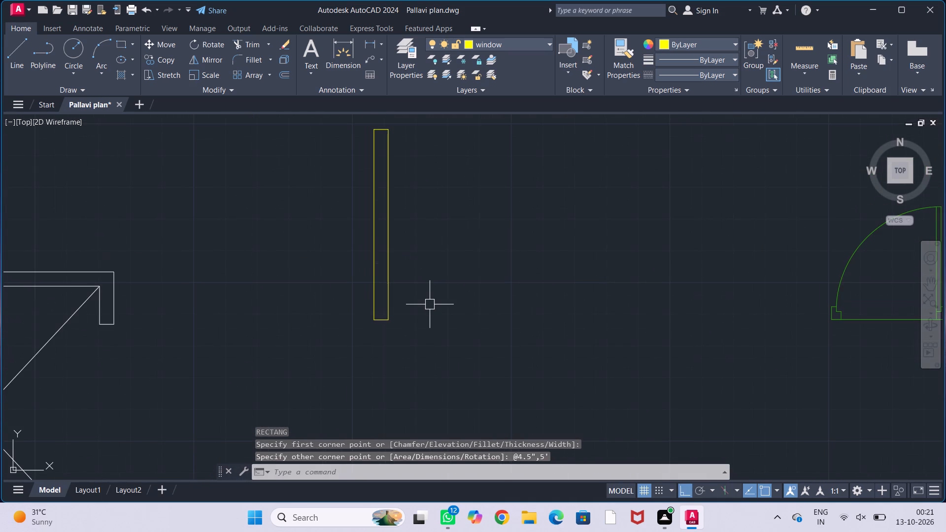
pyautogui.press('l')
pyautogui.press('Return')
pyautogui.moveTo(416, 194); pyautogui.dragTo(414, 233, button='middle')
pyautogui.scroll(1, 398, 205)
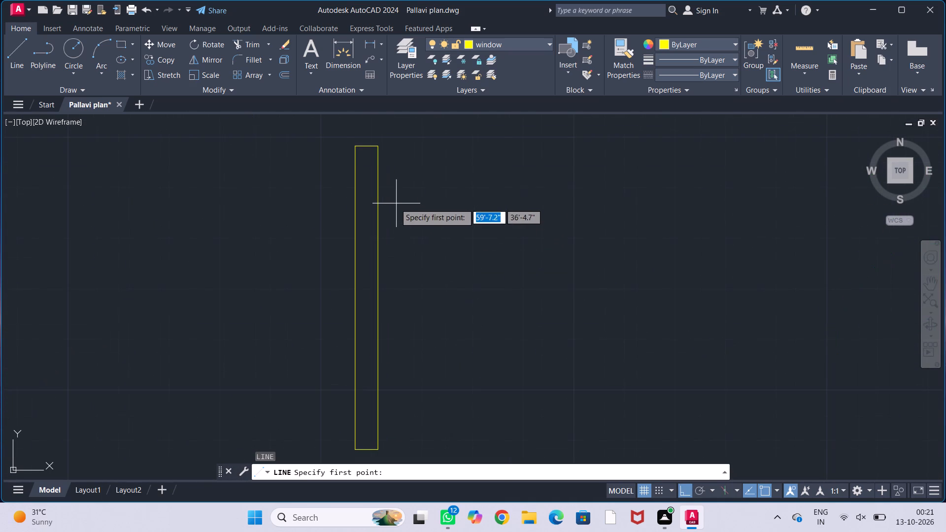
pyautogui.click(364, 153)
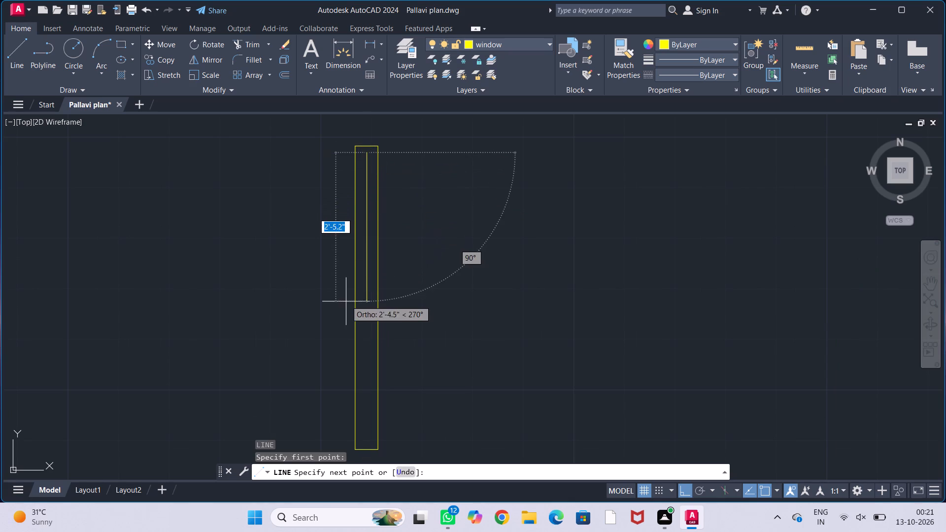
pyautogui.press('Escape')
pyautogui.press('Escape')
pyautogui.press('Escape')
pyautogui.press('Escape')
# Draw a vertical centre line in the new rectangle from its top edge's midpoint to its bottom edge's midpoint.
pyautogui.press('l')
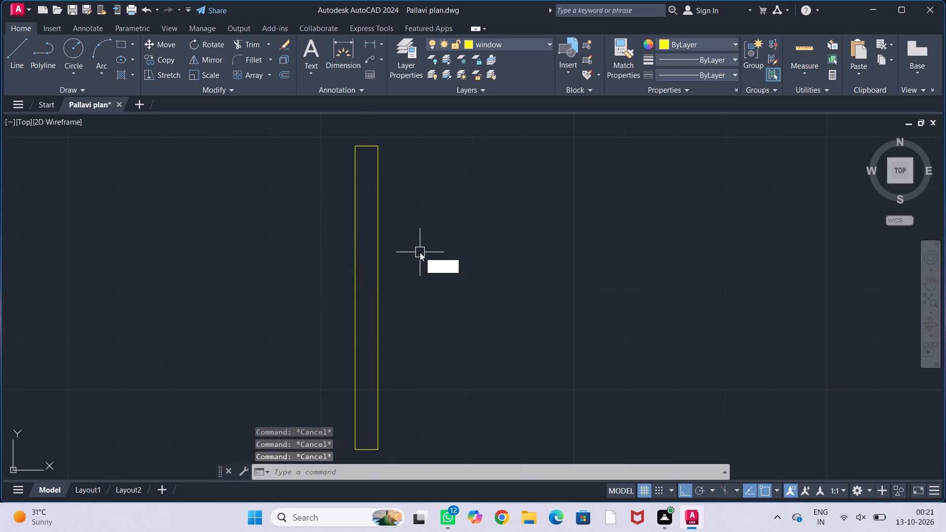
pyautogui.press('Return')
pyautogui.click(366, 143)
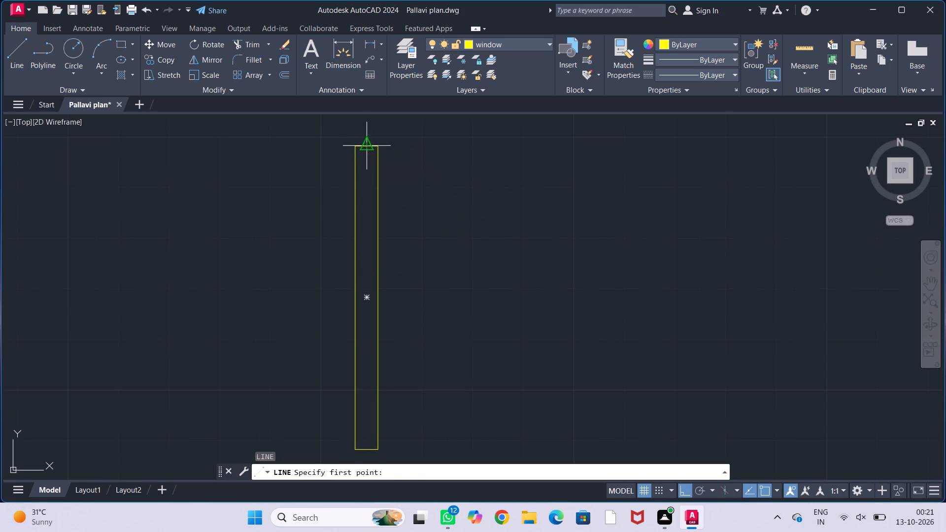
pyautogui.click(369, 444)
pyautogui.press('Escape')
pyautogui.press('Escape')
pyautogui.press('Escape')
pyautogui.press('Escape')
pyautogui.press('Escape')
pyautogui.press('Escape')
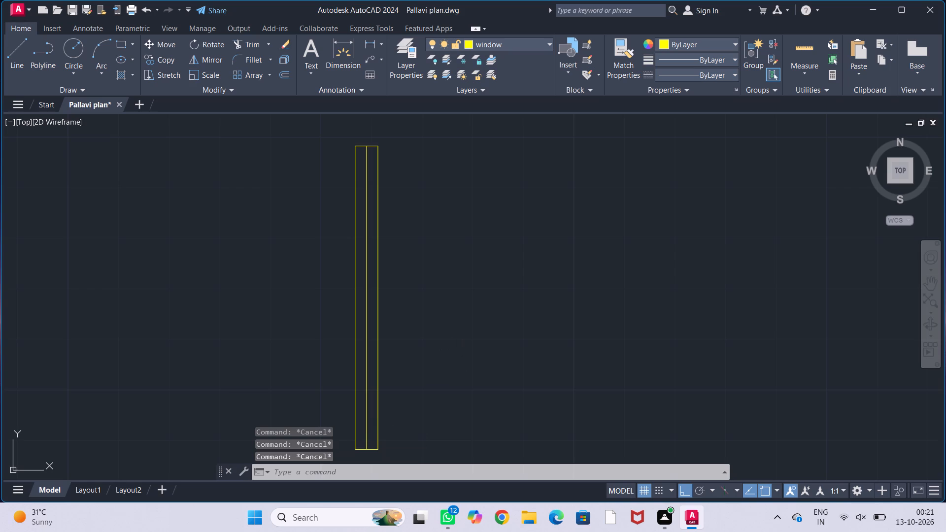
# Offset the rectangle's centre line by 1" to both sides.
pyautogui.write('off')
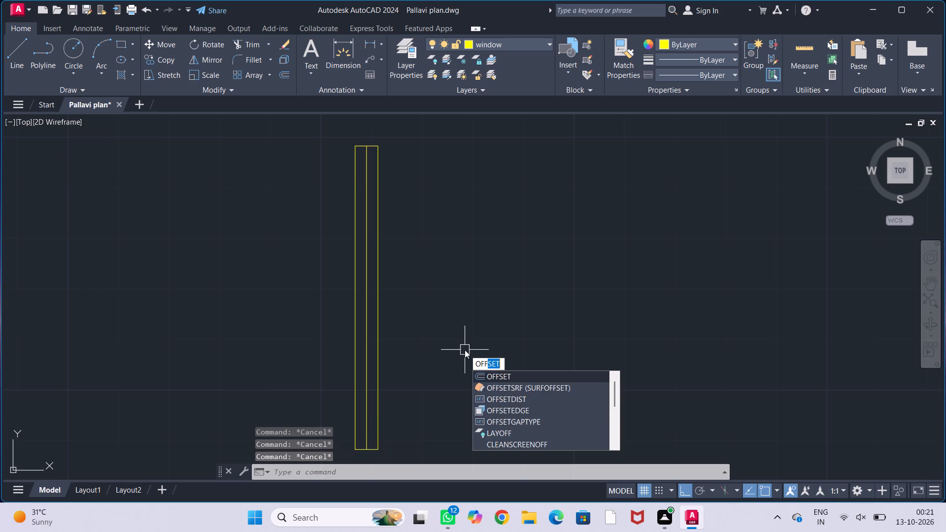
pyautogui.press('Return')
pyautogui.write('1"')
pyautogui.press('Return')
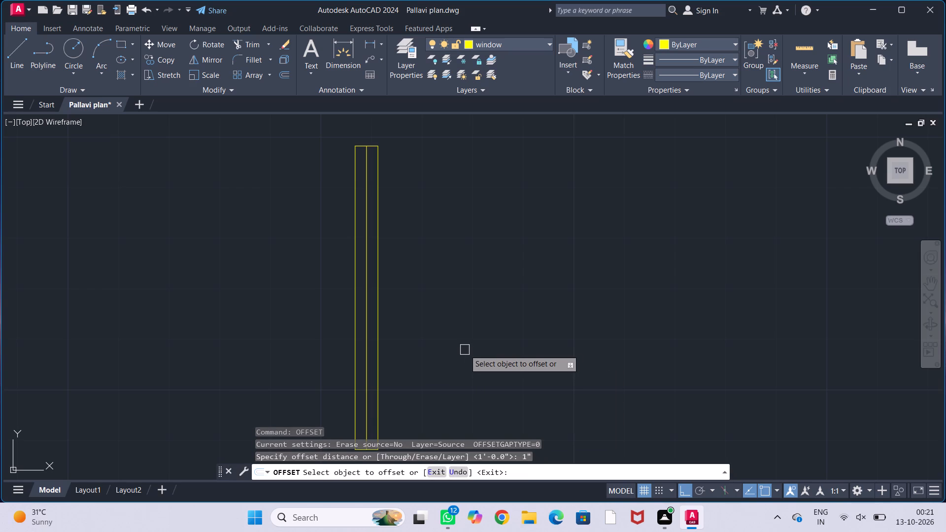
pyautogui.click(367, 356)
pyautogui.click(346, 361)
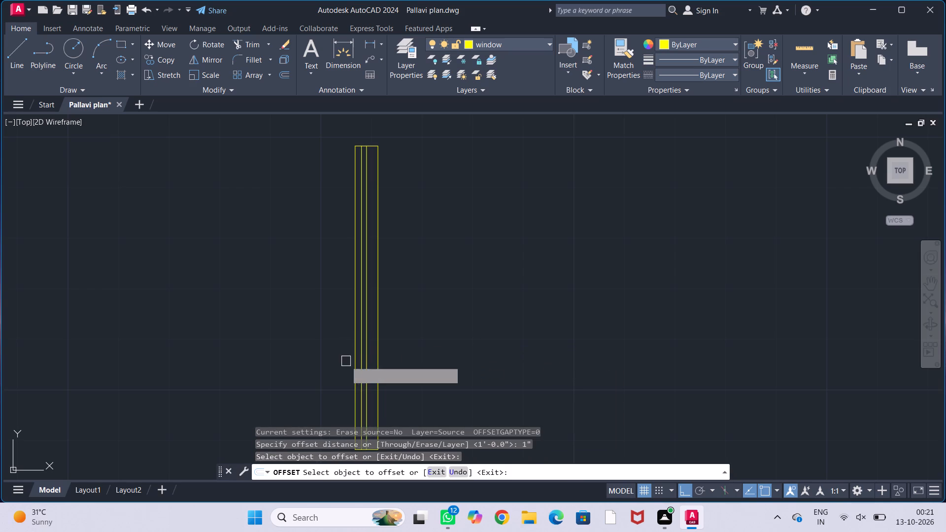
pyautogui.scroll(2, 367, 368)
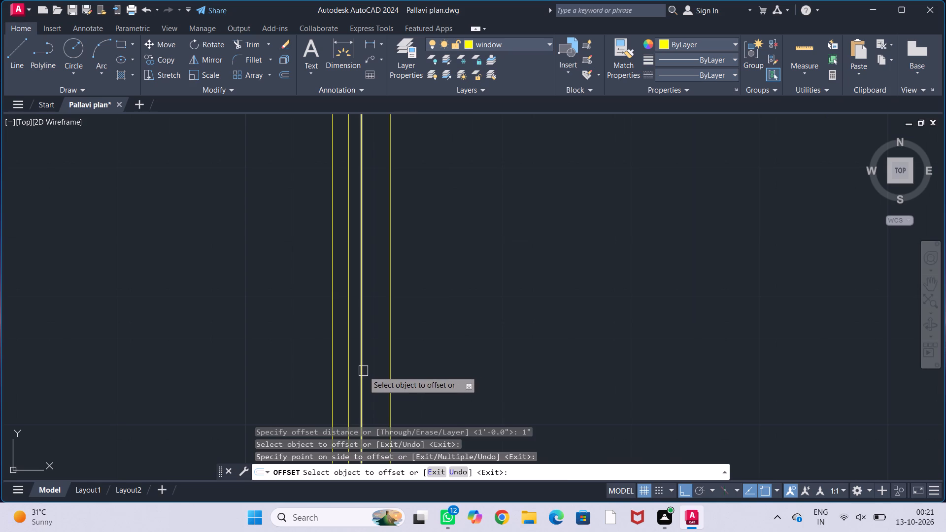
pyautogui.click(363, 371)
pyautogui.click(379, 375)
pyautogui.press('Escape')
pyautogui.press('Escape')
pyautogui.press('Escape')
# Delete the original centre line between the two offset lines.
pyautogui.moveTo(361, 374); pyautogui.dragTo(369, 373)
pyautogui.press('Delete')
# Move the new 5' window by its lower-left corner into the opening in the staircase's right outer wall.
pyautogui.scroll(-2, 483, 352)
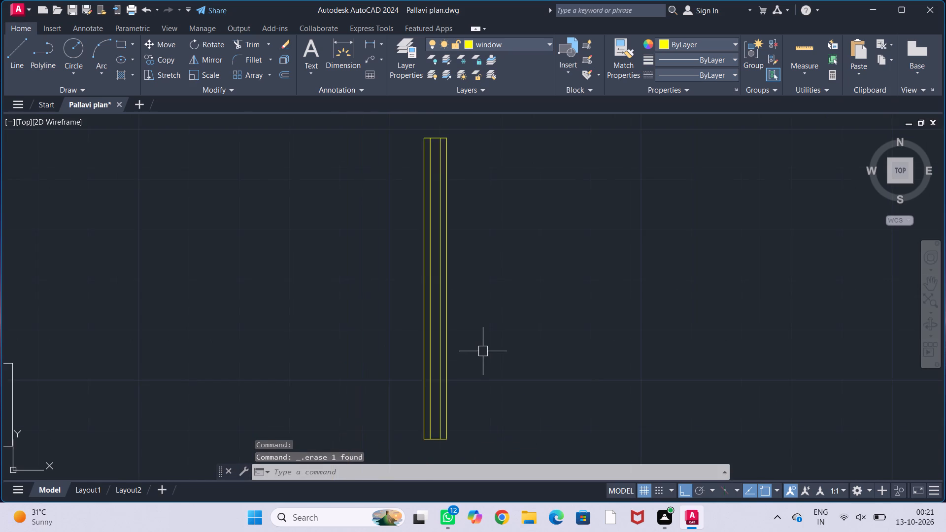
pyautogui.scroll(-1, 483, 348)
pyautogui.click(422, 200)
pyautogui.click(478, 446)
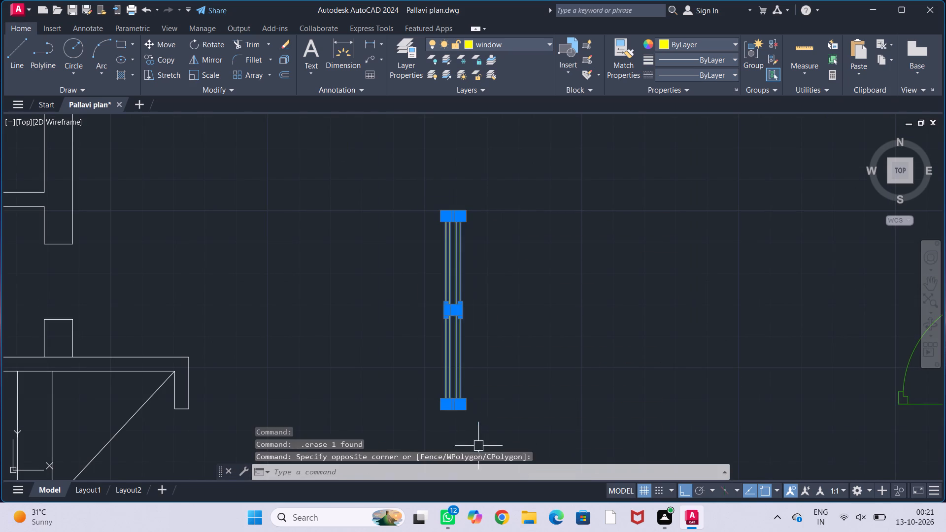
pyautogui.moveTo(514, 387); pyautogui.dragTo(558, 212, button='middle')
pyautogui.press('m')
pyautogui.press('Return')
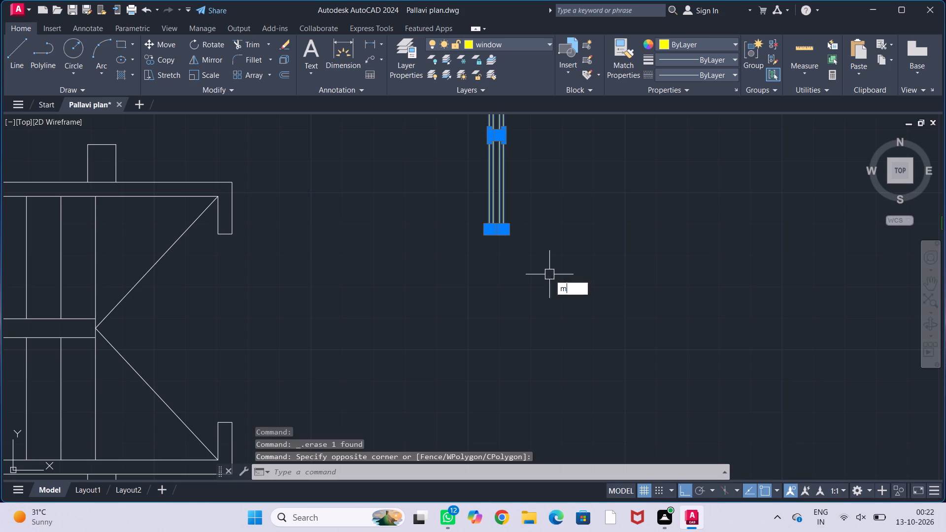
pyautogui.scroll(1, 490, 257)
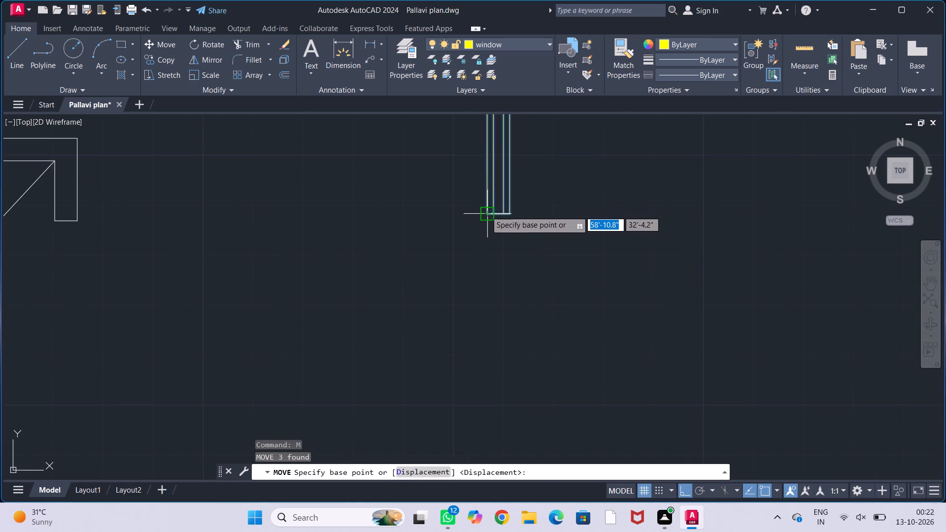
pyautogui.click(486, 211)
pyautogui.scroll(-2, 422, 299)
pyautogui.moveTo(411, 315); pyautogui.dragTo(472, 275, button='middle')
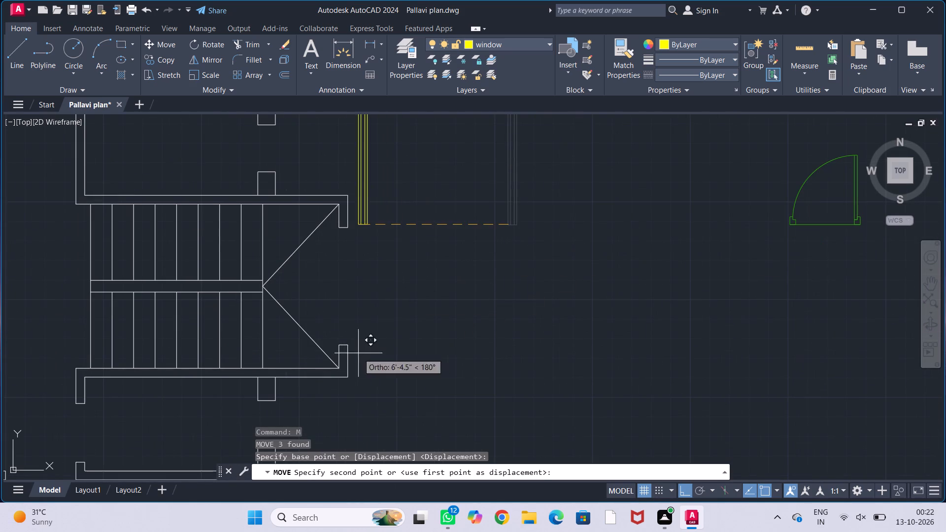
pyautogui.scroll(4, 336, 347)
pyautogui.click(334, 342)
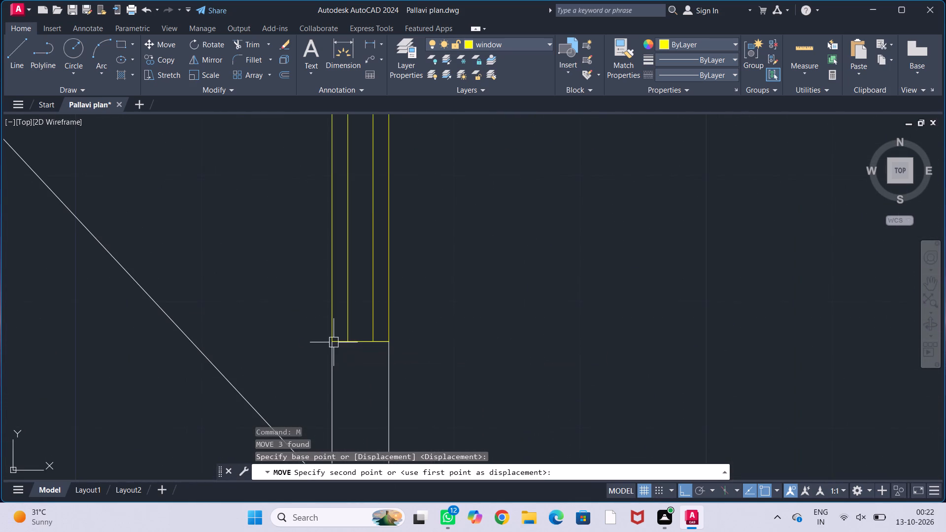
pyautogui.press('Escape')
pyautogui.press('Escape')
pyautogui.scroll(-2, 427, 336)
pyautogui.press('Escape')
pyautogui.press('Escape')
pyautogui.press('Escape')
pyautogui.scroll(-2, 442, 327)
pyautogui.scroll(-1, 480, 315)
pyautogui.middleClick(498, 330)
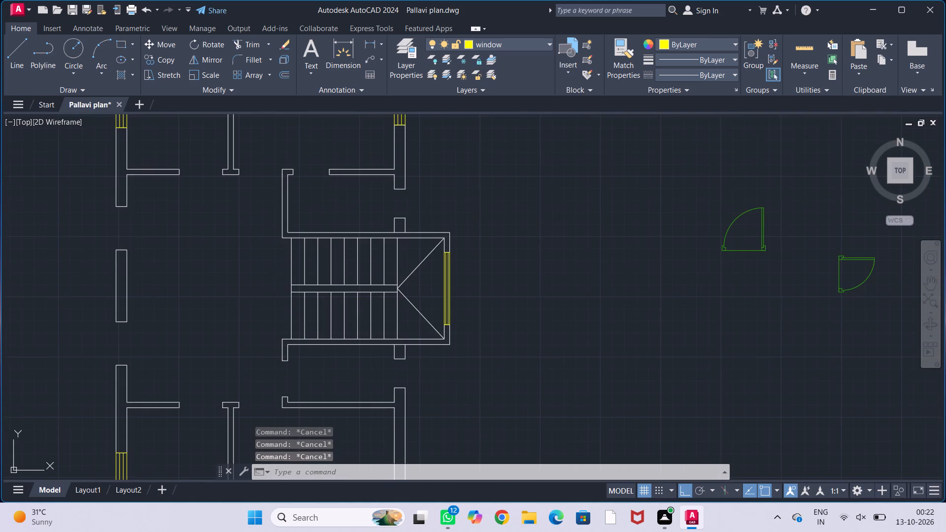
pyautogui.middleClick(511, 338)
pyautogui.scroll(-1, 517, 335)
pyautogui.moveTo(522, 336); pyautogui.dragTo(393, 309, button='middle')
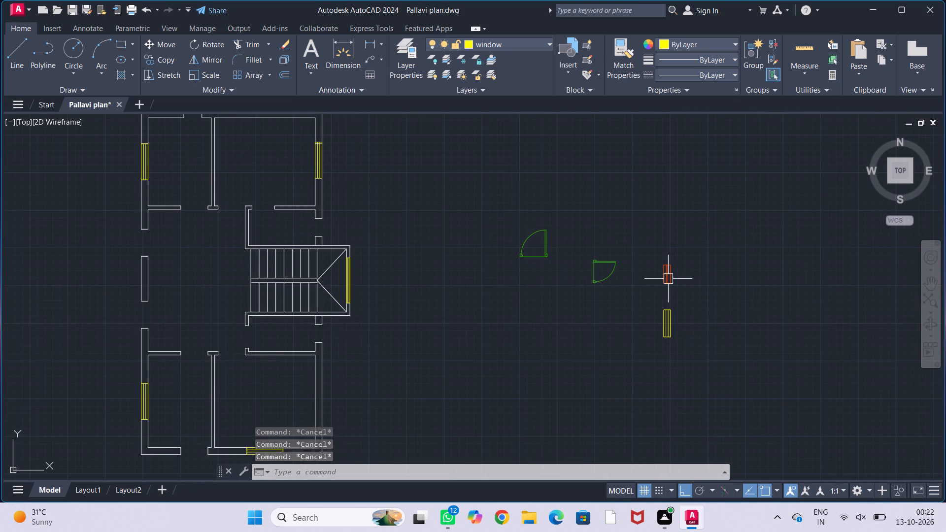
# Define the red ventilator's three objects beside the plan as a block named v.
pyautogui.scroll(3, 696, 280)
pyautogui.moveTo(513, 207); pyautogui.dragTo(570, 201)
pyautogui.click(614, 325)
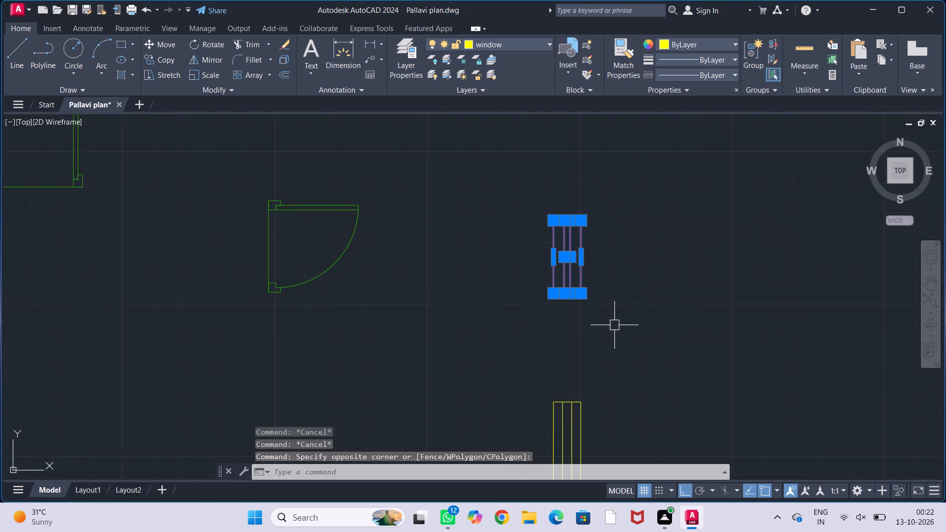
pyautogui.press('b')
pyautogui.press('Return')
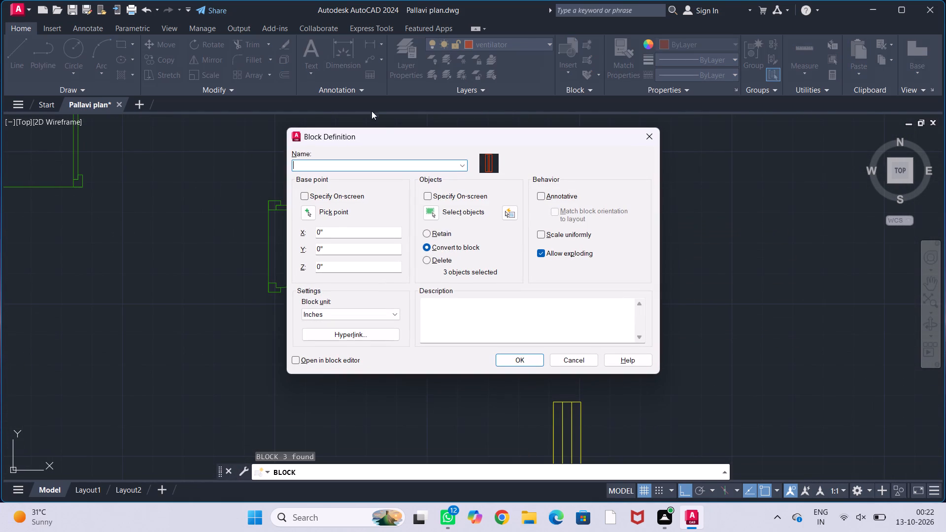
pyautogui.click(380, 167)
pyautogui.press('v')
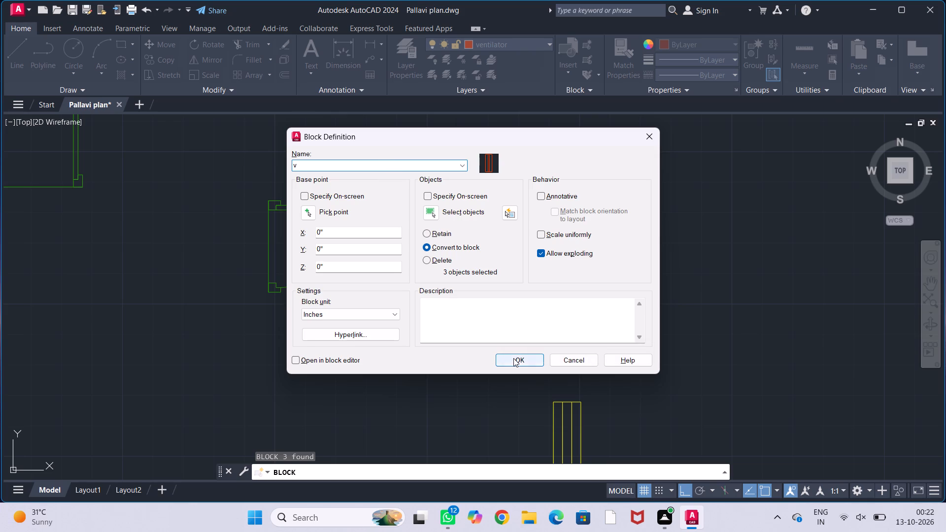
pyautogui.click(513, 358)
# Move the ventilator block by its lower-left corner into the right outer wall's opening just below the staircase.
pyautogui.click(582, 276)
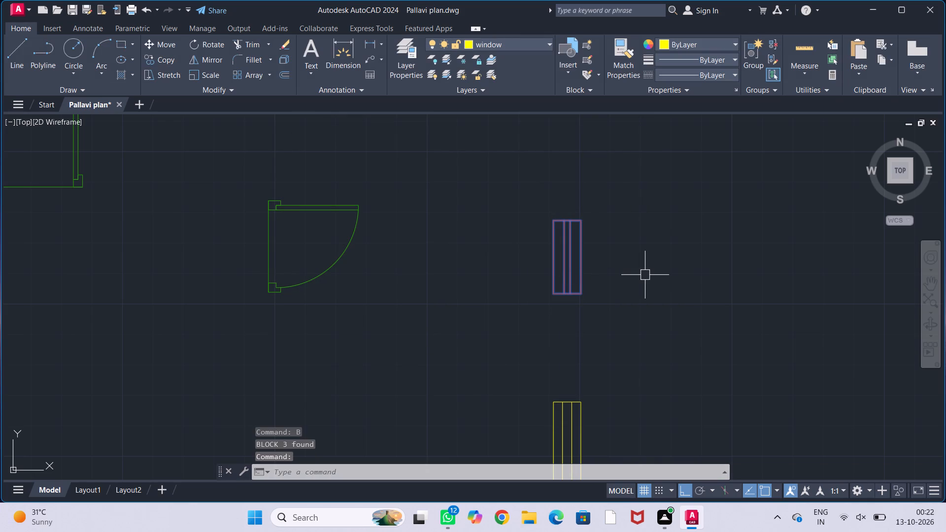
pyautogui.press('m')
pyautogui.press('Return')
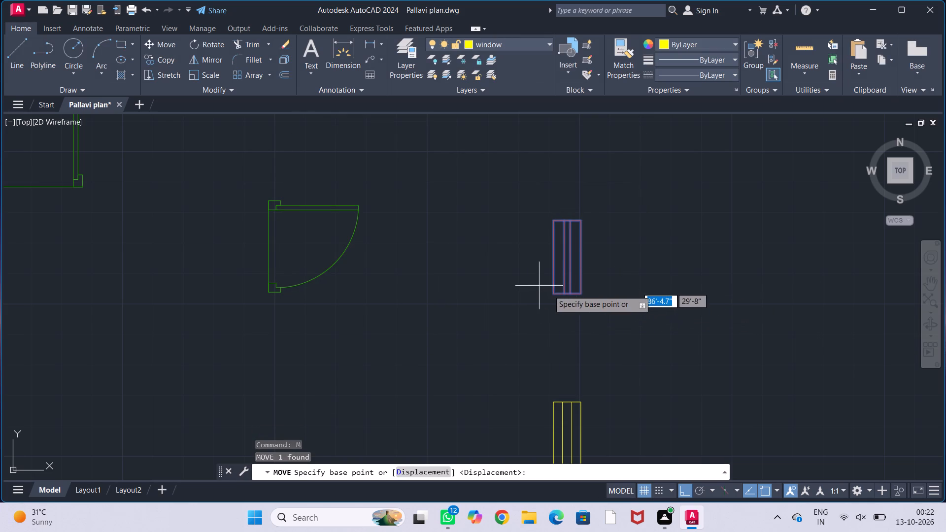
pyautogui.click(557, 296)
pyautogui.scroll(-2, 408, 332)
pyautogui.moveTo(413, 329); pyautogui.dragTo(648, 293, button='middle')
pyautogui.moveTo(373, 339); pyautogui.dragTo(570, 305, button='middle')
pyautogui.scroll(2, 389, 345)
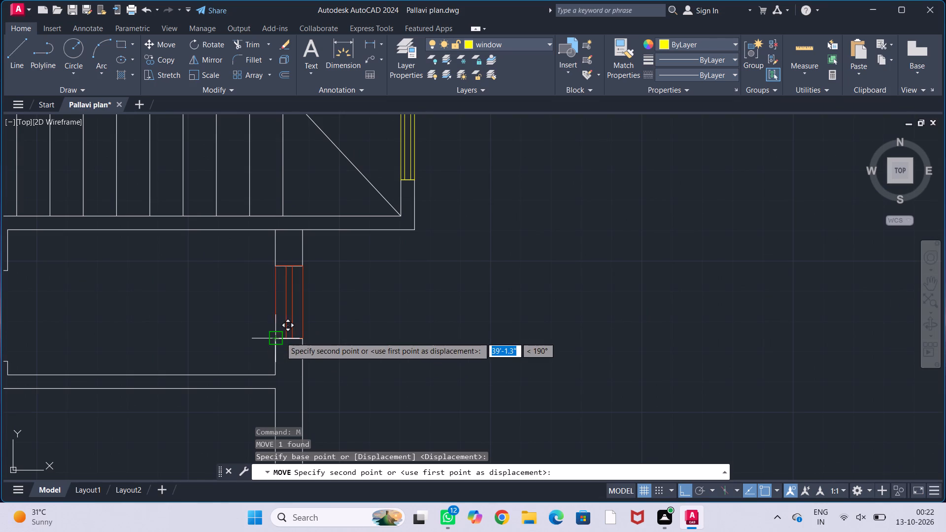
pyautogui.click(281, 337)
# Copy the ventilator by its upper-left corner into the right outer wall's opening just above the staircase.
pyautogui.click(291, 329)
pyautogui.write('co')
pyautogui.press('Return')
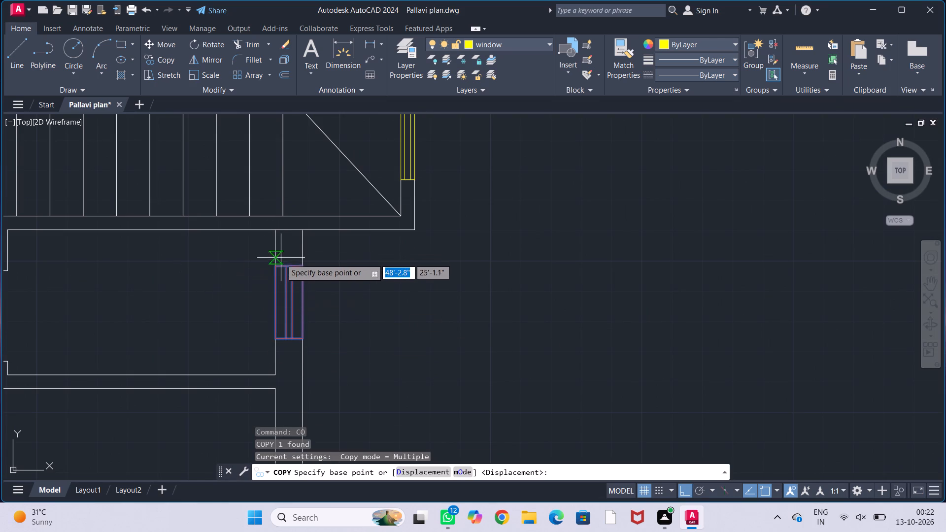
pyautogui.click(276, 266)
pyautogui.scroll(-2, 282, 198)
pyautogui.moveTo(287, 172); pyautogui.dragTo(307, 395, button='middle')
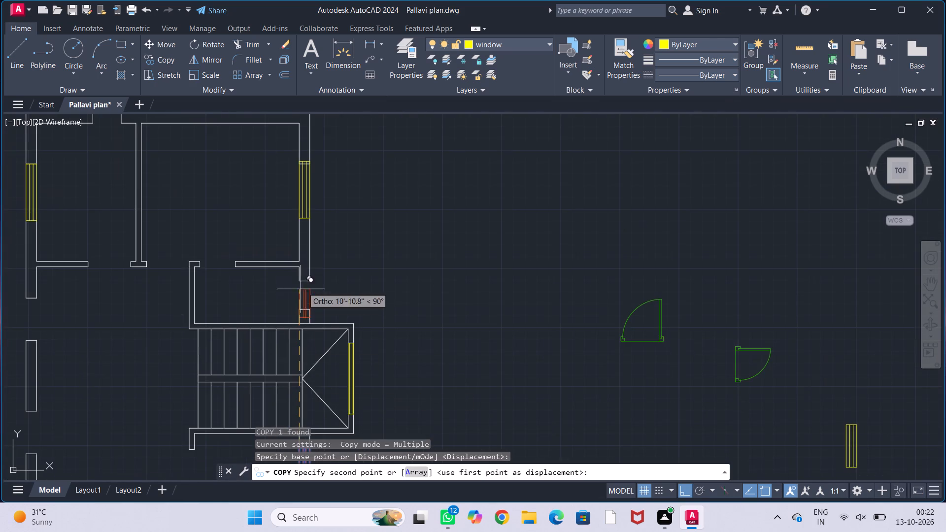
pyautogui.scroll(2, 309, 296)
pyautogui.click(280, 259)
# Place another ventilator copy, with Ortho off, near the opening in the plan's top outer wall.
pyautogui.scroll(-2, 399, 261)
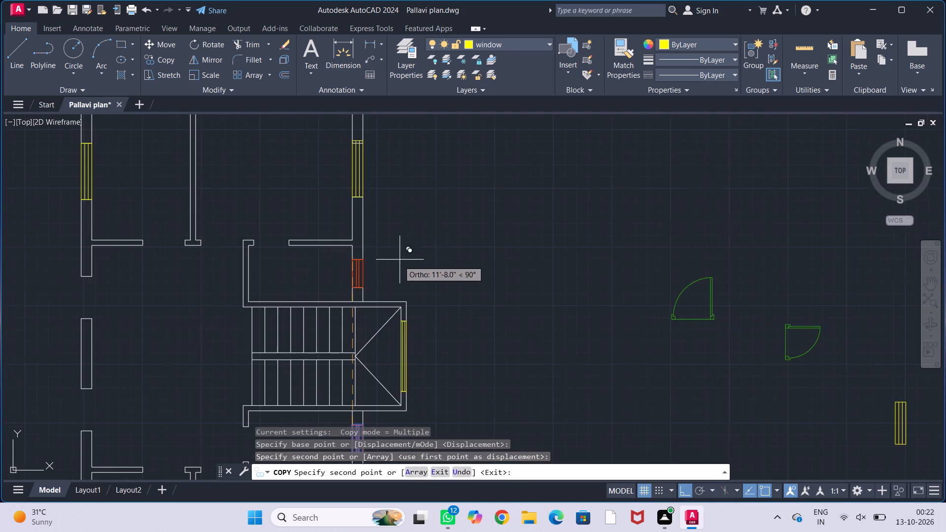
pyautogui.moveTo(503, 257); pyautogui.dragTo(622, 272, button='middle')
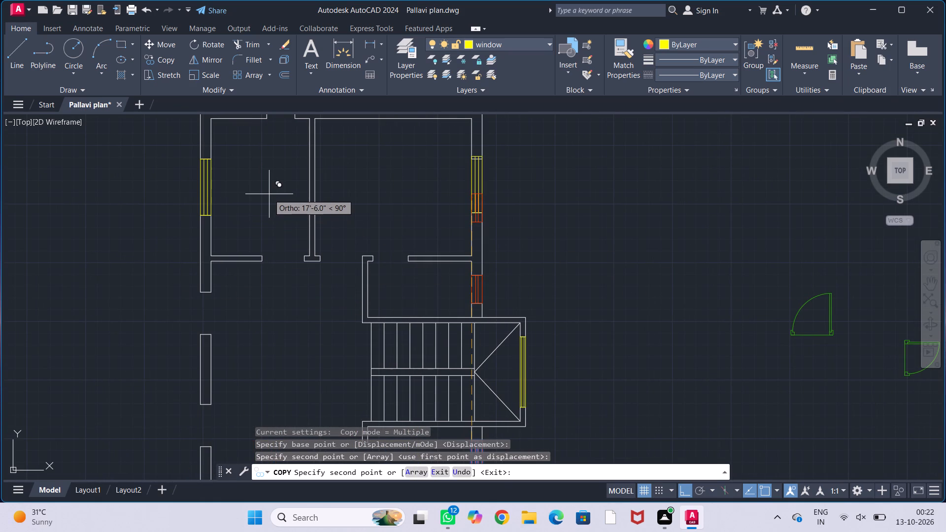
pyautogui.press('F8')
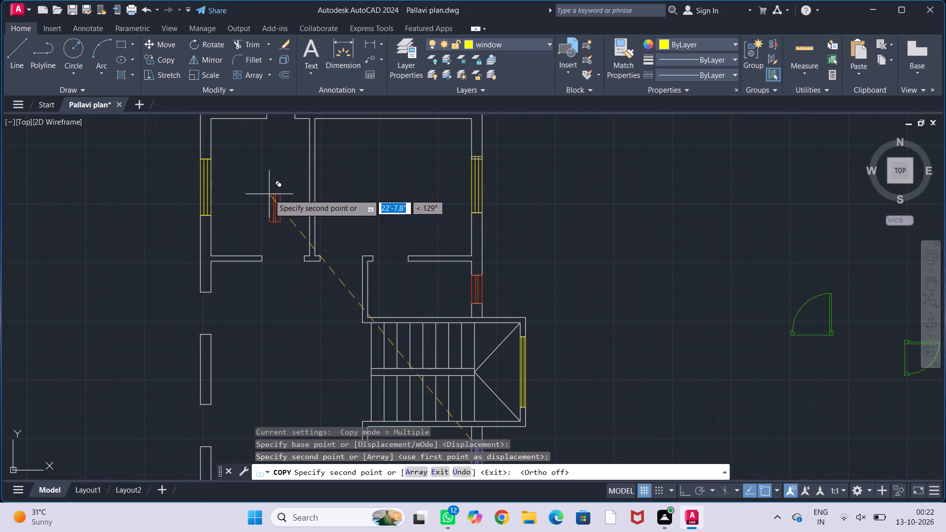
pyautogui.moveTo(274, 130); pyautogui.dragTo(261, 221, button='middle')
pyautogui.scroll(1, 262, 203)
pyautogui.click(259, 193)
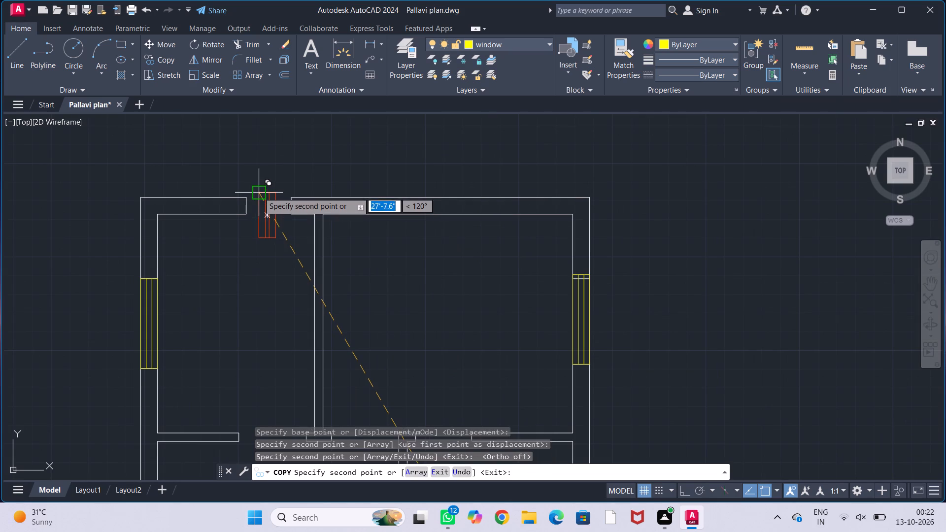
pyautogui.press('Escape')
pyautogui.press('Escape')
# Rotate the ventilator copy at the top wall by 90° about its lower-right corner, with Ortho on.
pyautogui.click(270, 236)
pyautogui.write('ro')
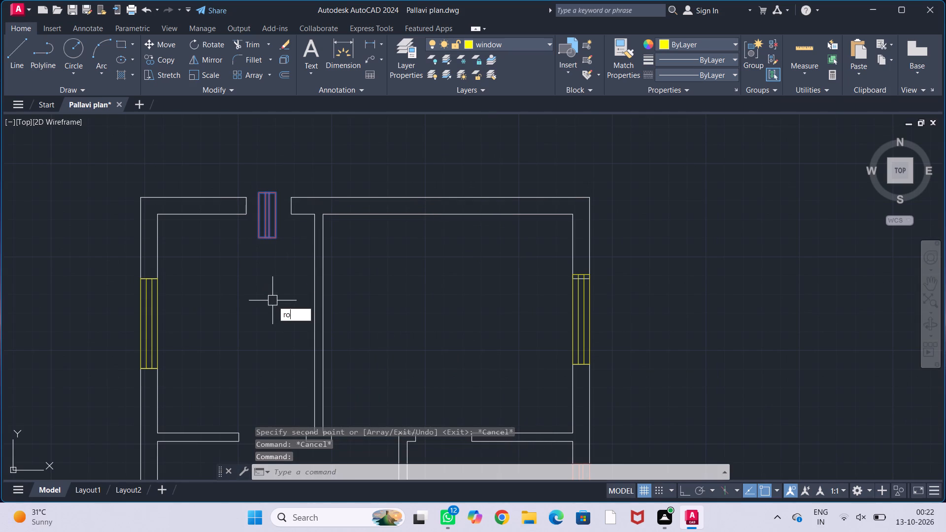
pyautogui.press('Return')
pyautogui.click(278, 236)
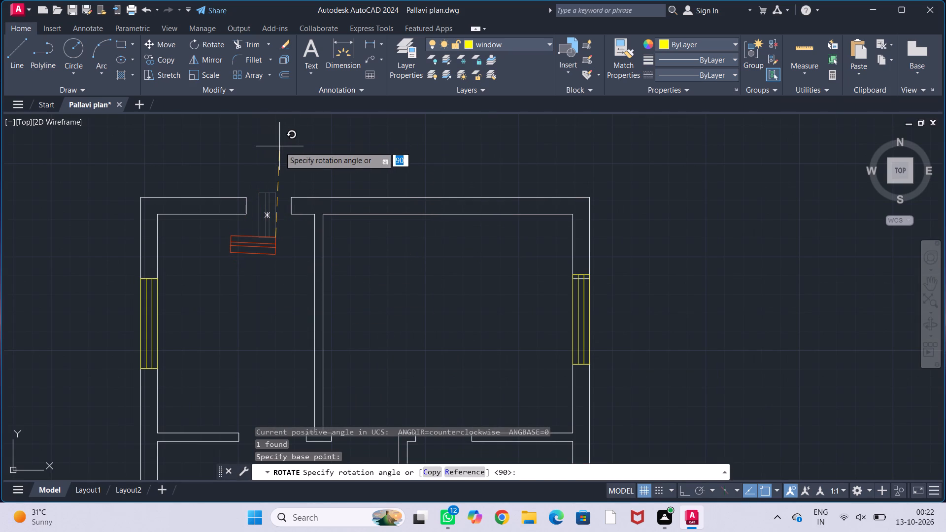
pyautogui.press('F8')
pyautogui.click(271, 182)
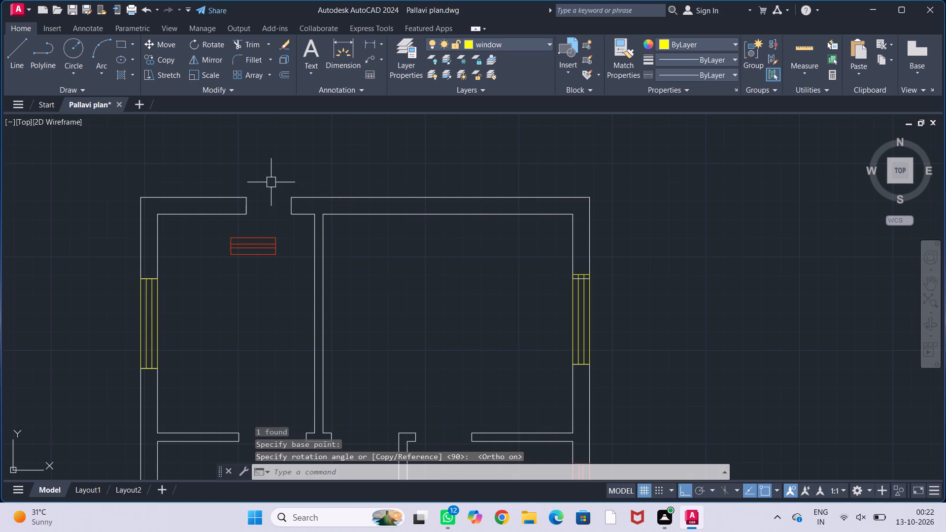
# Move the rotated ventilator by its lower-left corner into the opening in the top outer wall.
pyautogui.click(261, 251)
pyautogui.press('m')
pyautogui.press('Return')
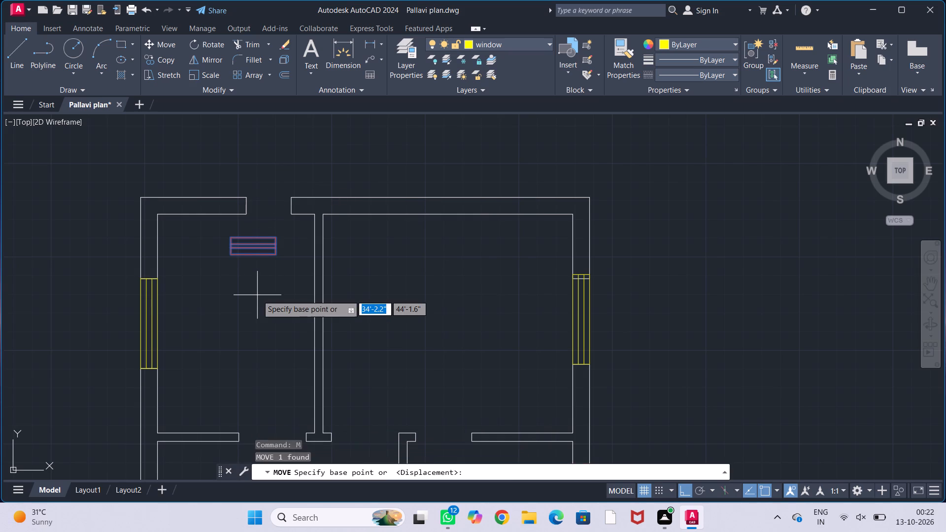
pyautogui.scroll(1, 253, 286)
pyautogui.moveTo(242, 265); pyautogui.dragTo(237, 342, button='middle')
pyautogui.scroll(2, 230, 327)
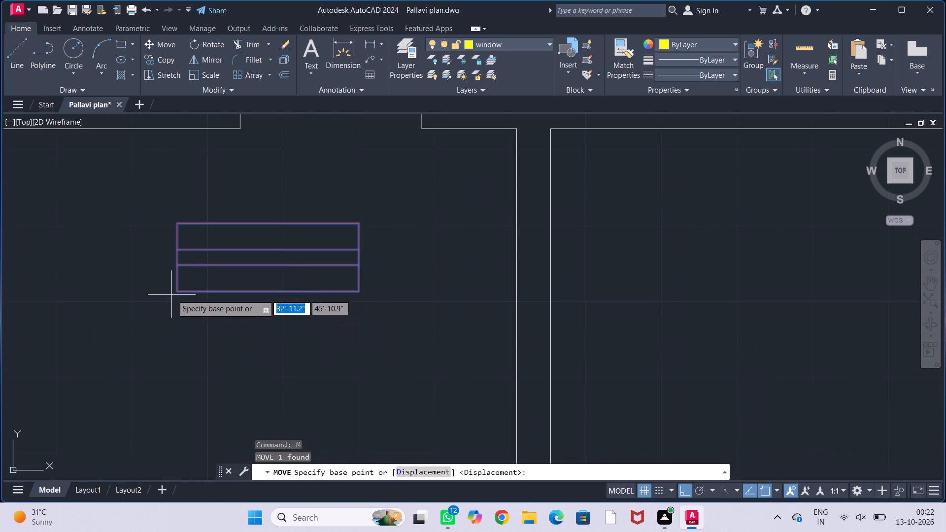
pyautogui.click(172, 295)
pyautogui.moveTo(373, 167); pyautogui.dragTo(319, 369, button='middle')
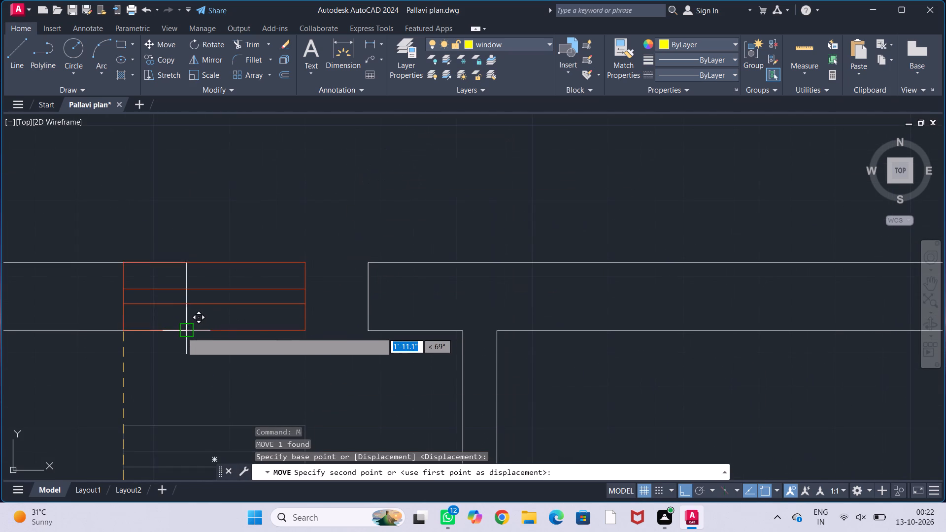
pyautogui.click(182, 331)
pyautogui.press('Escape')
pyautogui.press('Escape')
pyautogui.press('Escape')
pyautogui.press('Escape')
# Examine the plan from the top rooms down to the bottom wall for openings that are still unfitted.
pyautogui.scroll(-2, 224, 340)
pyautogui.moveTo(236, 372); pyautogui.dragTo(338, 262, button='middle')
pyautogui.scroll(-2, 364, 247)
pyautogui.moveTo(365, 310); pyautogui.dragTo(357, 243, button='middle')
pyautogui.moveTo(358, 301); pyautogui.dragTo(357, 236, button='middle')
pyautogui.moveTo(359, 322); pyautogui.dragTo(339, 261, button='middle')
pyautogui.moveTo(335, 305); pyautogui.dragTo(335, 301, button='middle')
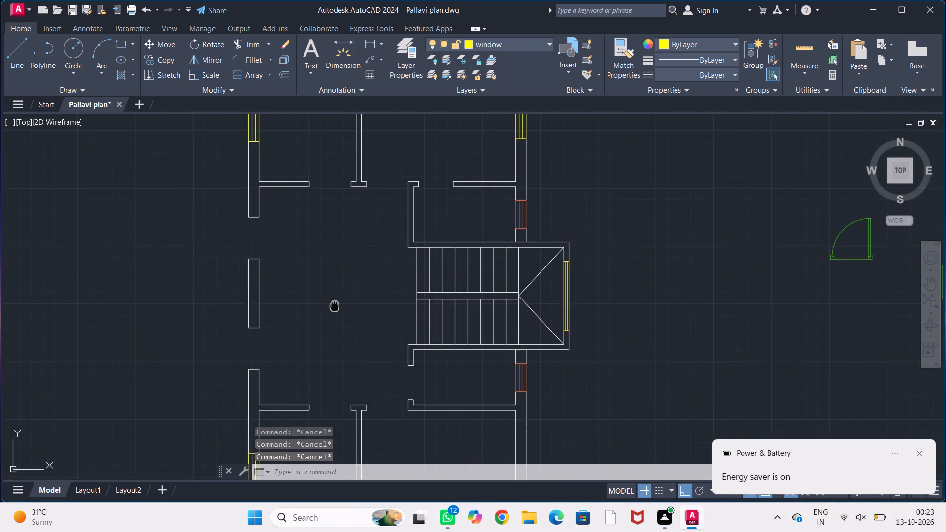
pyautogui.moveTo(335, 301); pyautogui.dragTo(318, 271, button='middle')
pyautogui.click(919, 454)
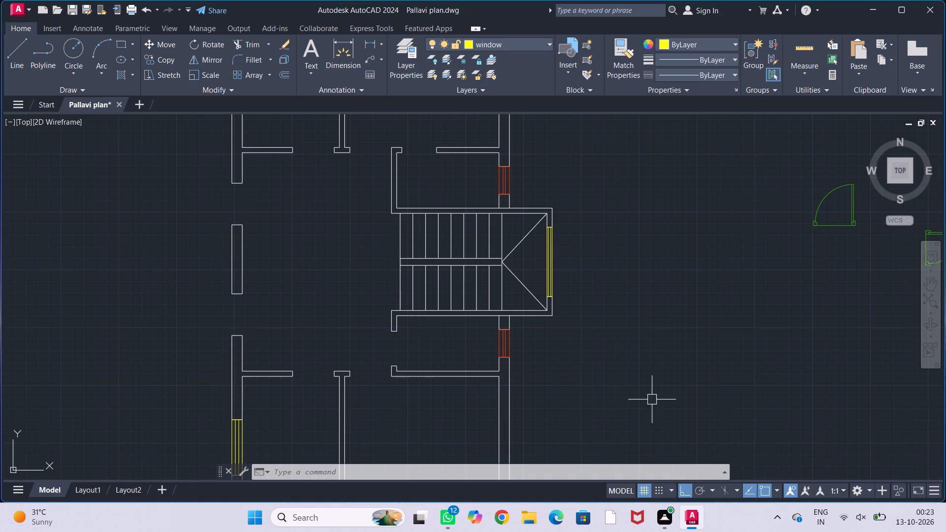
pyautogui.moveTo(653, 398); pyautogui.dragTo(706, 358, button='middle')
pyautogui.scroll(-1, 717, 341)
pyautogui.moveTo(719, 367); pyautogui.dragTo(686, 332, button='middle')
pyautogui.scroll(2, 448, 421)
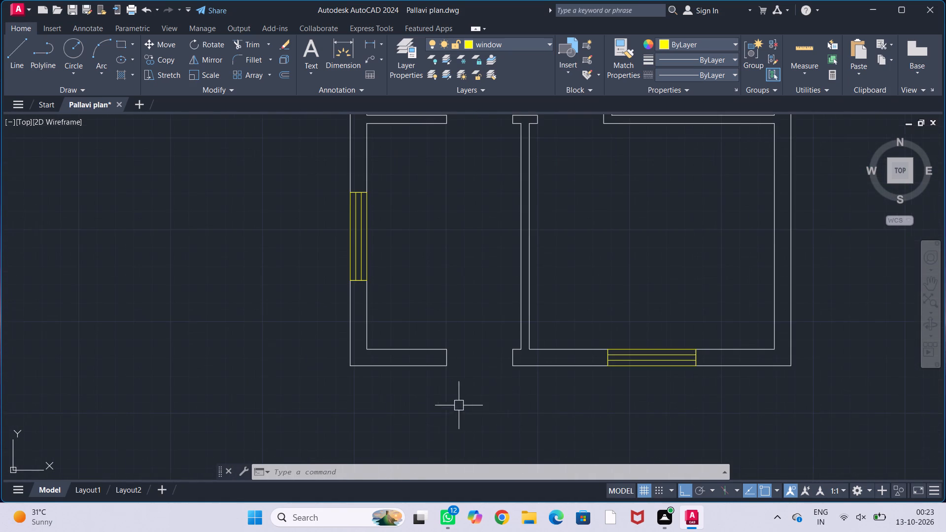
pyautogui.scroll(-1, 475, 330)
pyautogui.moveTo(506, 289); pyautogui.dragTo(471, 421, button='middle')
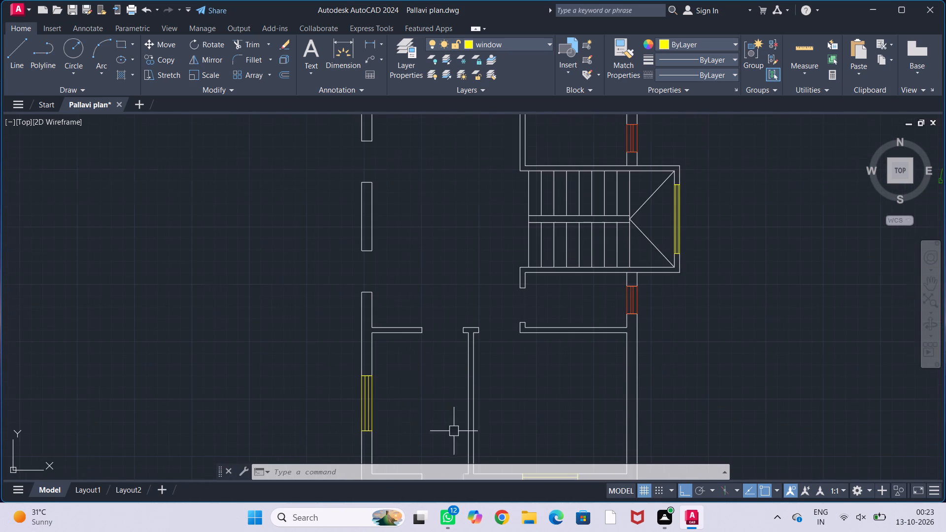
# Move the spare window beside the plan by its lower-left corner into the left outer wall's upper empty opening.
pyautogui.moveTo(433, 277); pyautogui.dragTo(342, 324, button='middle')
pyautogui.scroll(-1, 941, 321)
pyautogui.moveTo(862, 321); pyautogui.dragTo(634, 295, button='middle')
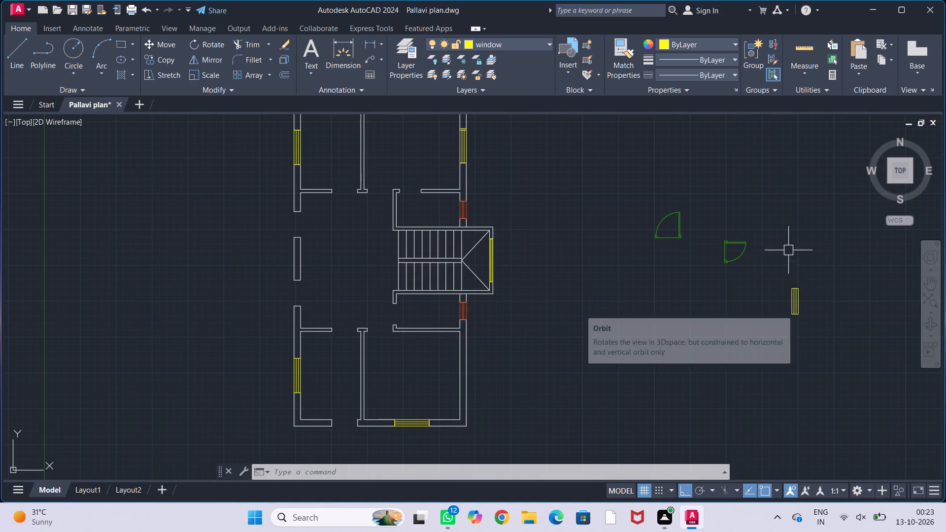
pyautogui.click(795, 305)
pyautogui.press('m')
pyautogui.press('Return')
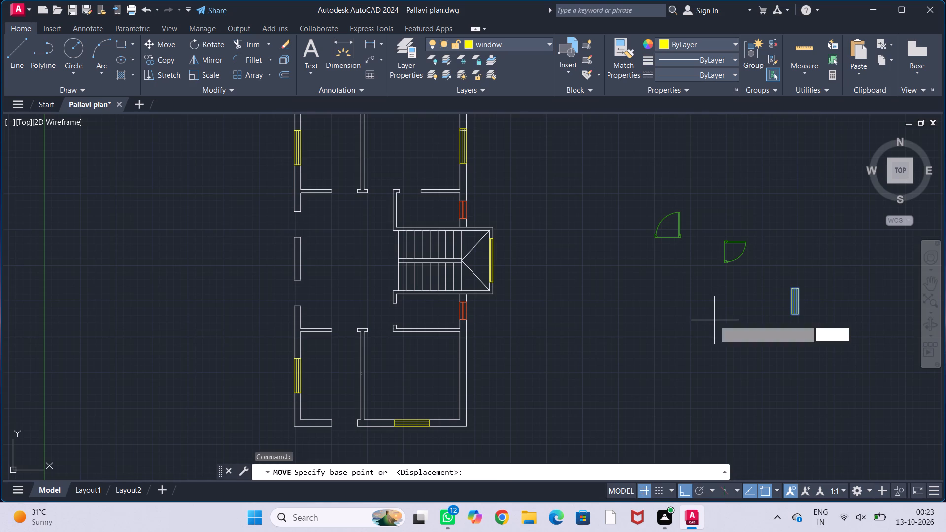
pyautogui.scroll(2, 769, 337)
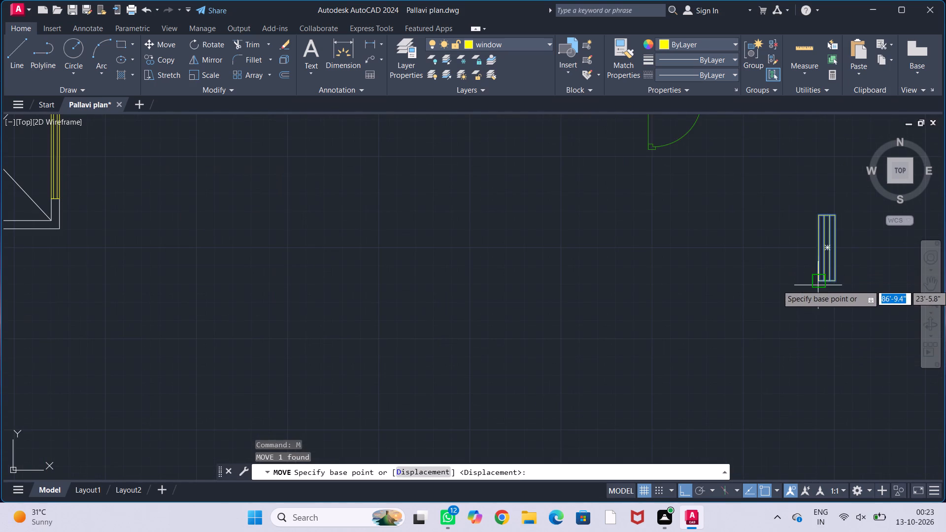
pyautogui.click(818, 285)
pyautogui.scroll(-2, 593, 279)
pyautogui.moveTo(550, 282); pyautogui.dragTo(705, 290, button='middle')
pyautogui.scroll(2, 340, 201)
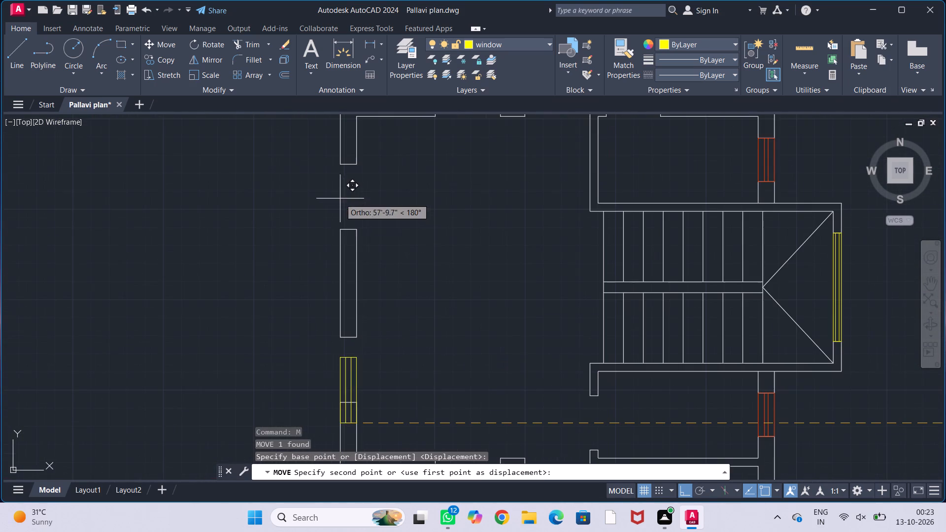
pyautogui.click(338, 229)
# Copy the newly placed window by its lower-left corner into the left outer wall's lower empty opening.
pyautogui.scroll(-2, 400, 236)
pyautogui.moveTo(402, 283); pyautogui.dragTo(378, 244, button='middle')
pyautogui.moveTo(582, 275); pyautogui.dragTo(550, 287, button='middle')
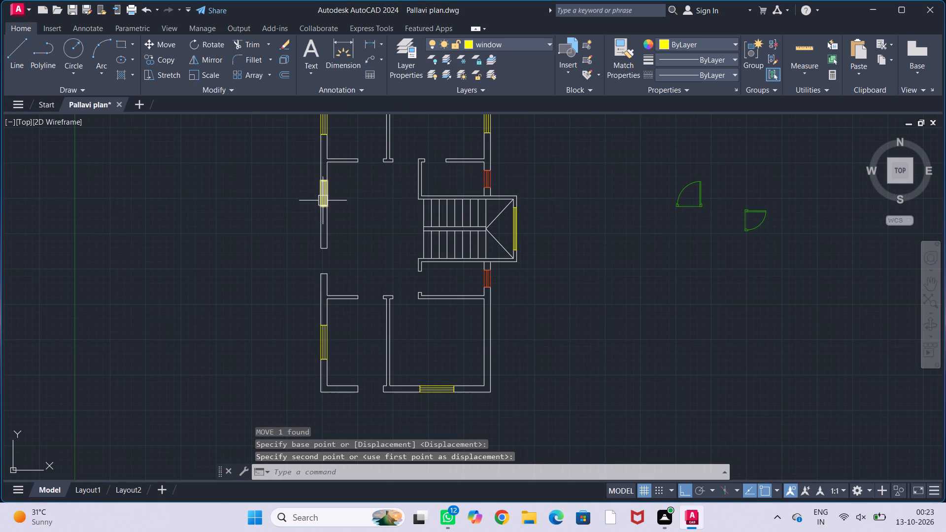
pyautogui.click(323, 200)
pyautogui.write('co')
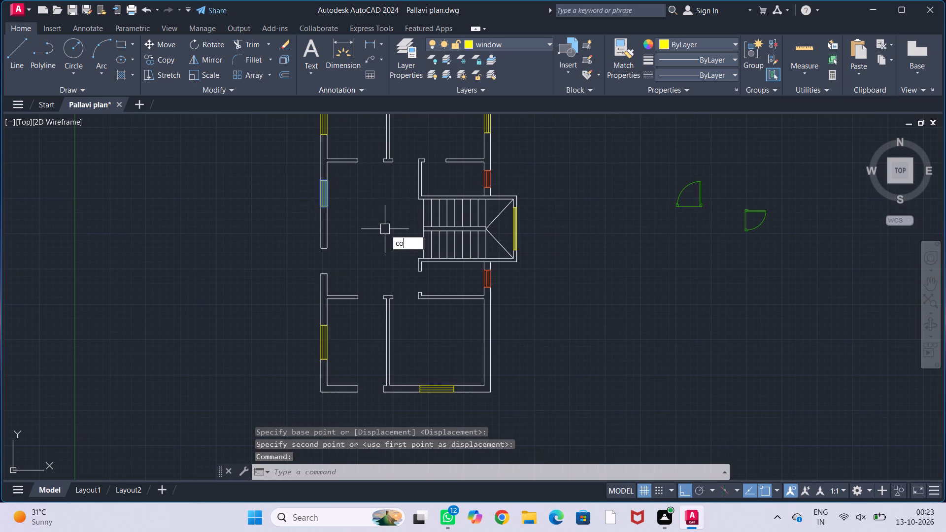
pyautogui.press('Return')
pyautogui.scroll(2, 334, 215)
pyautogui.click(298, 194)
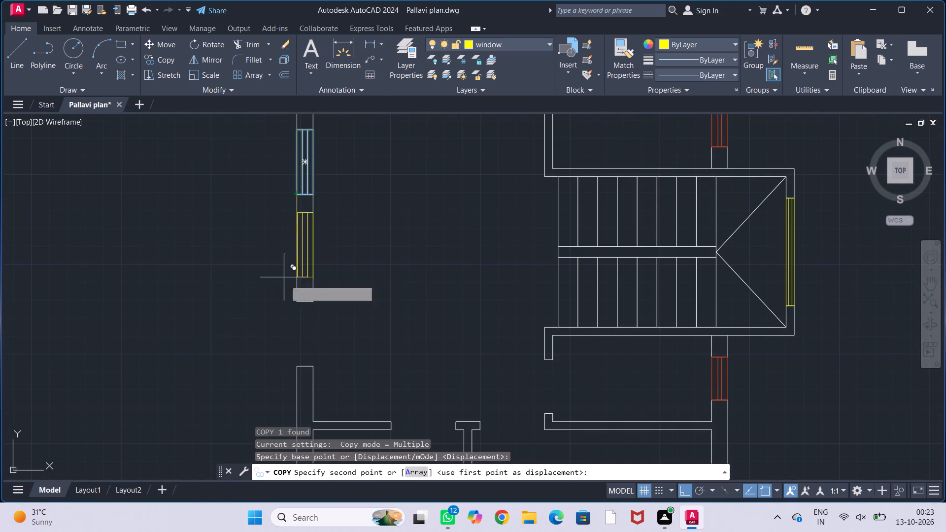
pyautogui.click(297, 364)
# Place another copy of the window directly below the plan's lower-left corner.
pyautogui.scroll(-2, 366, 308)
pyautogui.moveTo(362, 317); pyautogui.dragTo(326, 201, button='middle')
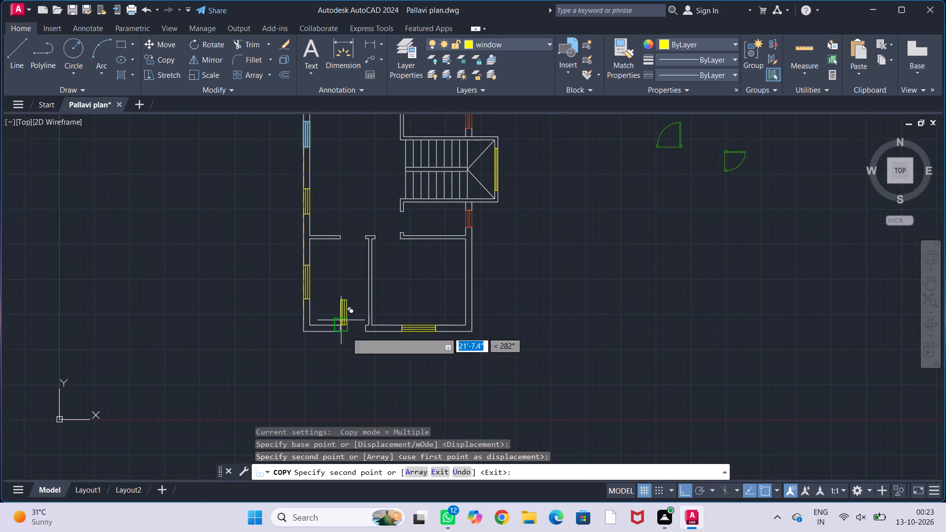
pyautogui.click(338, 372)
pyautogui.press('Escape')
pyautogui.press('Escape')
pyautogui.press('Escape')
pyautogui.press('Escape')
# Rotate the window copy below the plan by 90° about its lower-left corner.
pyautogui.scroll(2, 329, 370)
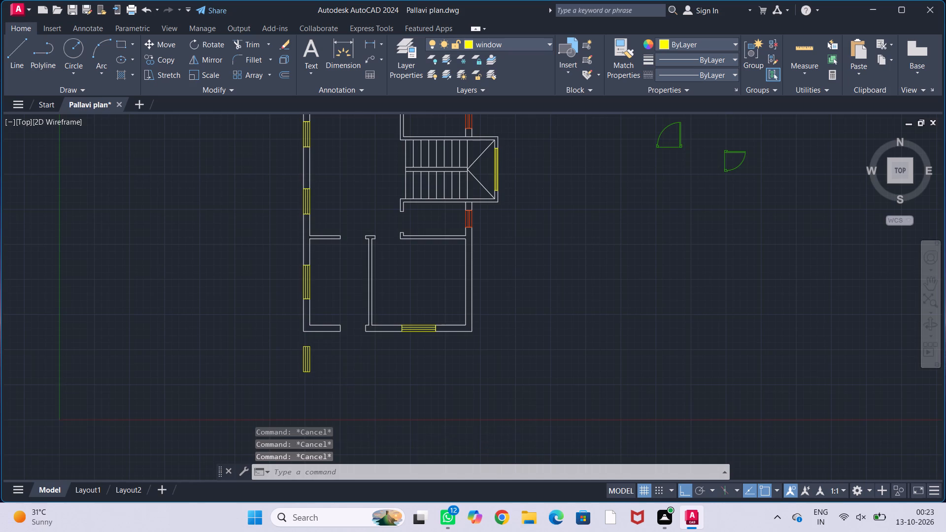
pyautogui.scroll(1, 329, 370)
pyautogui.click(240, 349)
pyautogui.write('ro')
pyautogui.press('Return')
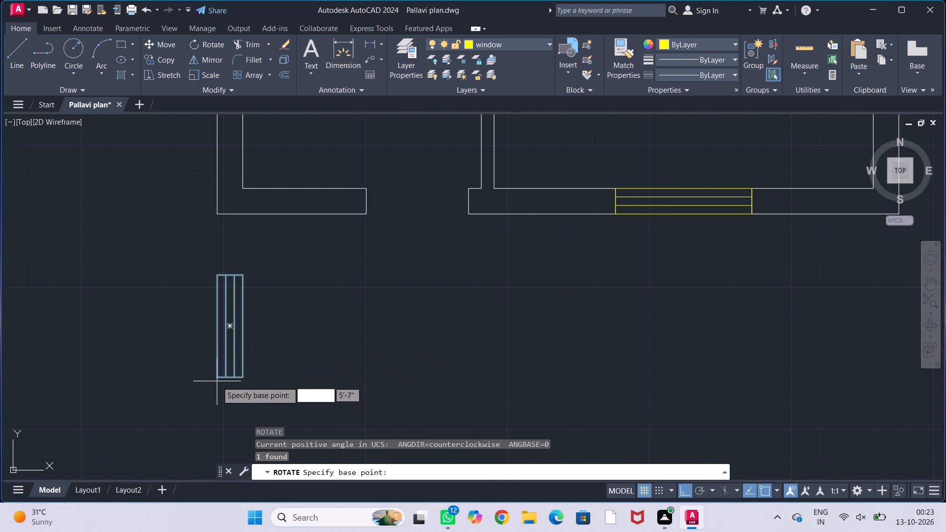
pyautogui.click(217, 379)
pyautogui.click(231, 239)
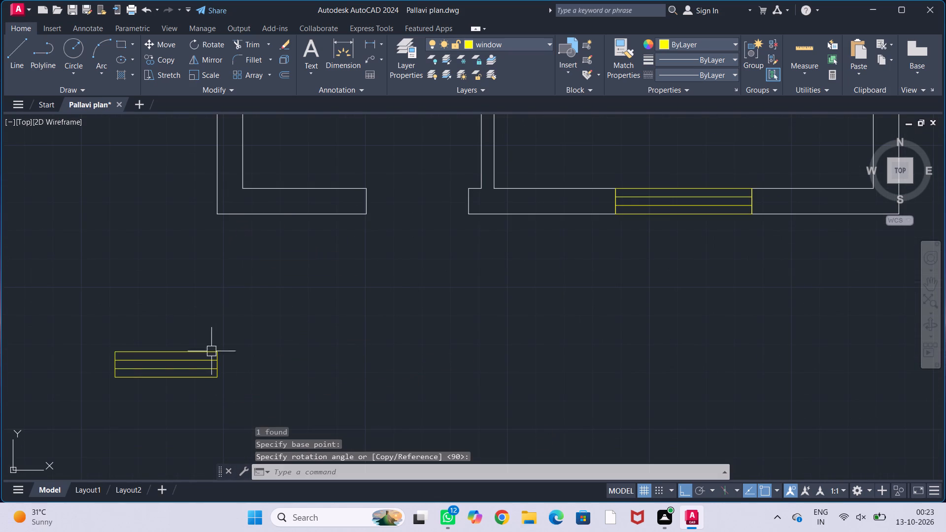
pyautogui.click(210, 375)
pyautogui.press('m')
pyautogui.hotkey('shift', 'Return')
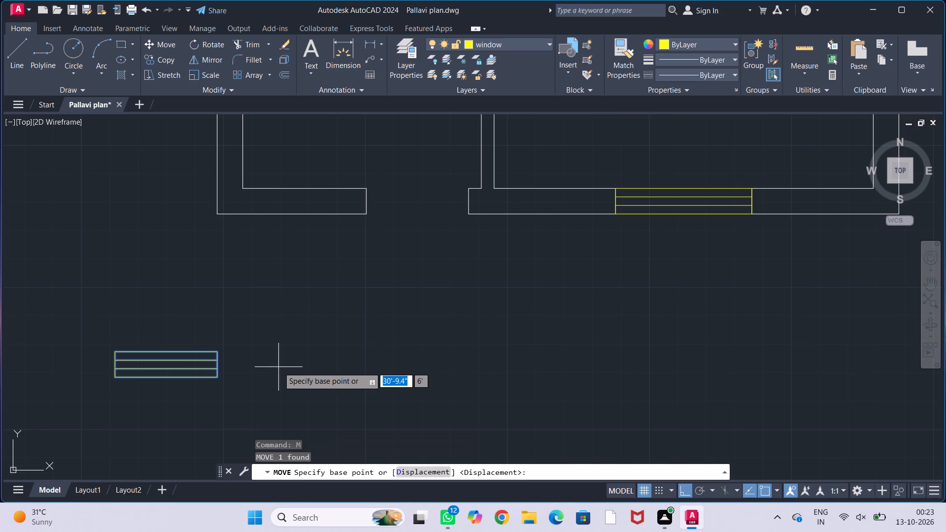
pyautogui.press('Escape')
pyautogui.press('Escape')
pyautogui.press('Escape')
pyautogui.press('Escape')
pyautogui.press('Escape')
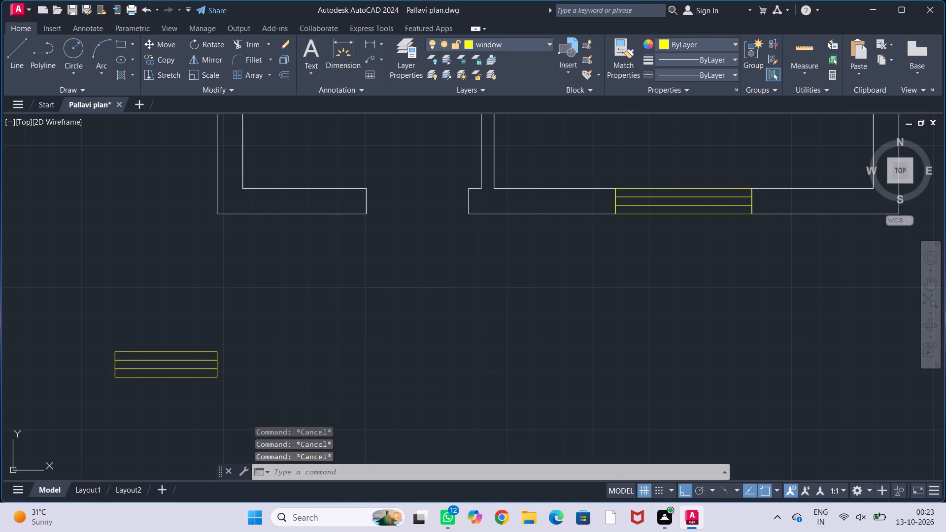
# Move the rotated window by its upper-right corner into the empty opening in the plan's bottom outer wall.
pyautogui.click(209, 369)
pyautogui.press('m')
pyautogui.press('Return')
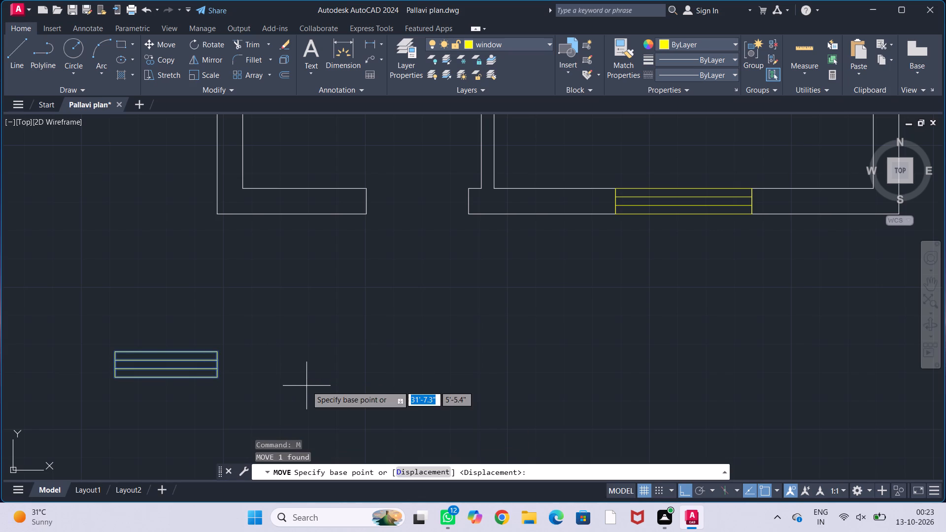
pyautogui.click(226, 341)
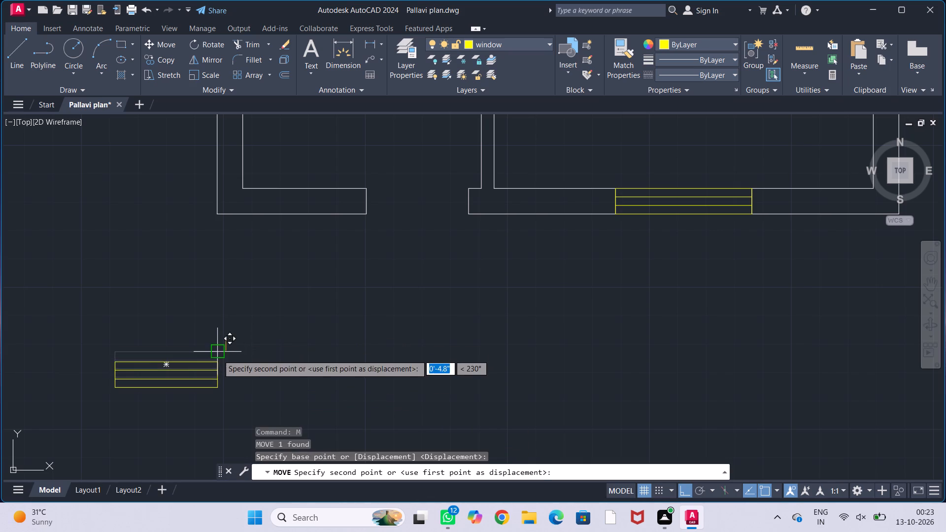
pyautogui.click(469, 191)
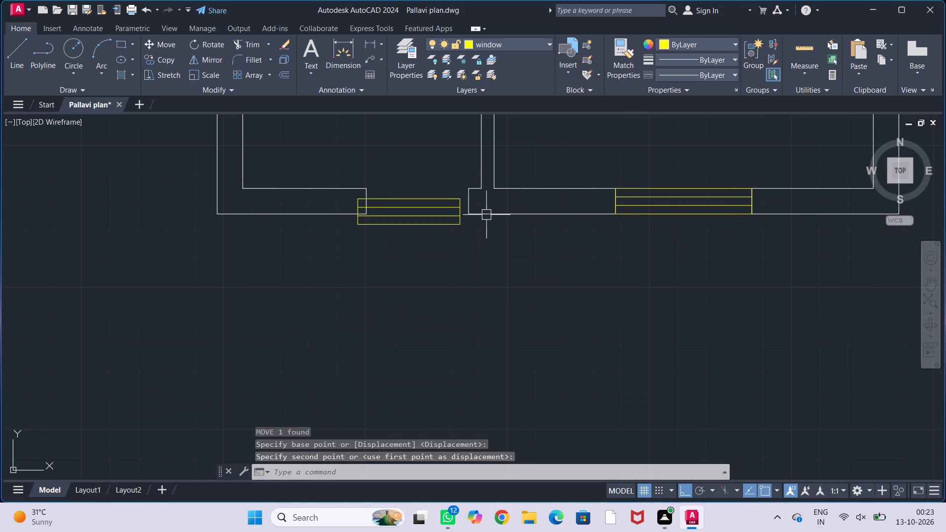
pyautogui.click(441, 216)
pyautogui.press('m')
pyautogui.press('Return')
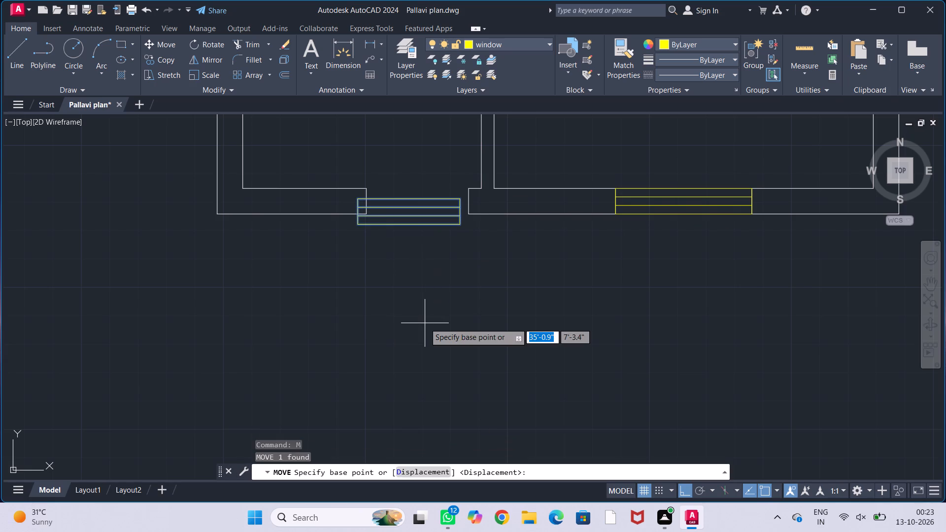
pyautogui.scroll(2, 453, 200)
pyautogui.click(460, 197)
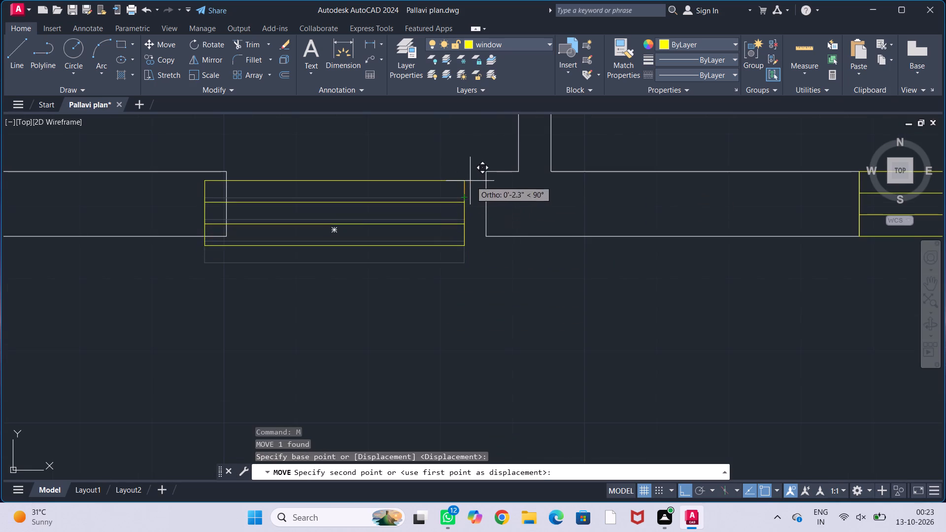
pyautogui.click(486, 174)
pyautogui.press('Escape')
pyautogui.press('Escape')
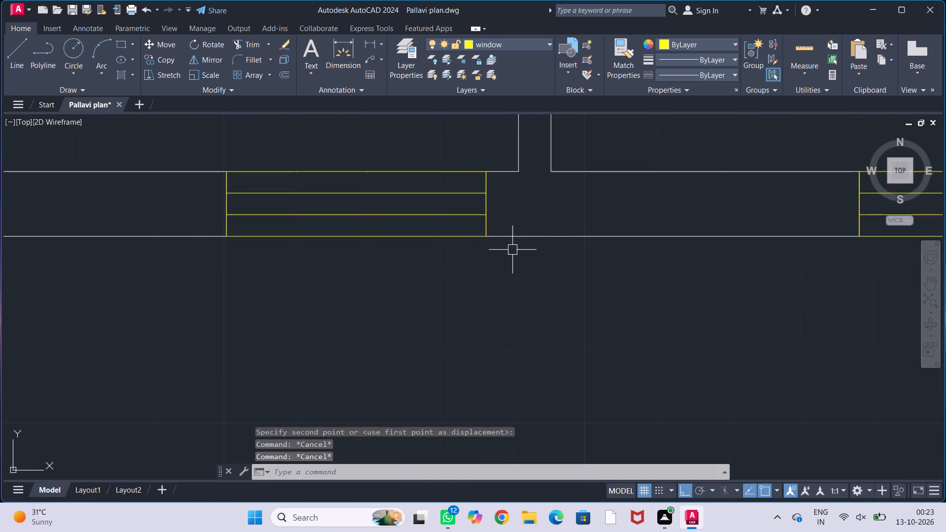
pyautogui.press('Escape')
# Move the larger spare door by its lower-right corner into the doorway in the upper left room's bottom wall.
pyautogui.scroll(-3, 512, 250)
pyautogui.moveTo(552, 289); pyautogui.dragTo(452, 378, button='middle')
pyautogui.scroll(-1, 447, 366)
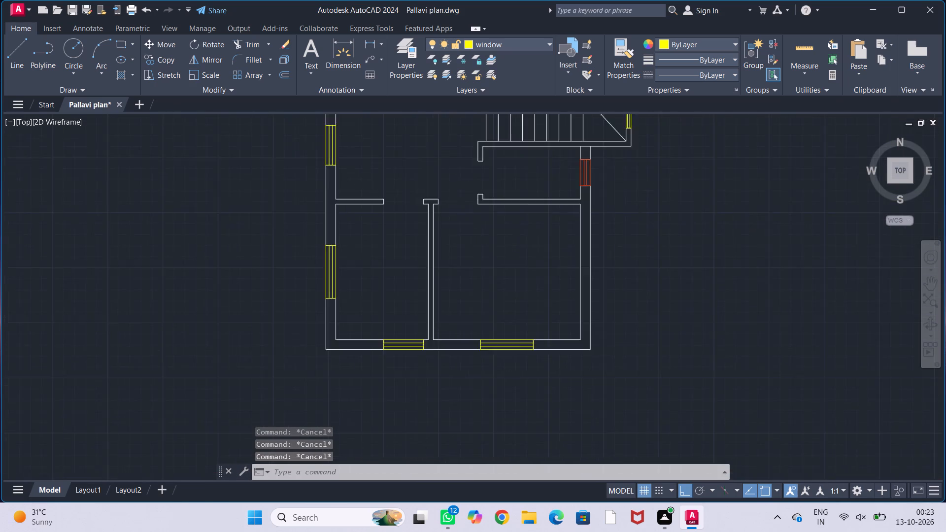
pyautogui.scroll(-1, 447, 366)
pyautogui.moveTo(481, 309); pyautogui.dragTo(471, 378, button='middle')
pyautogui.moveTo(413, 268); pyautogui.dragTo(407, 303, button='middle')
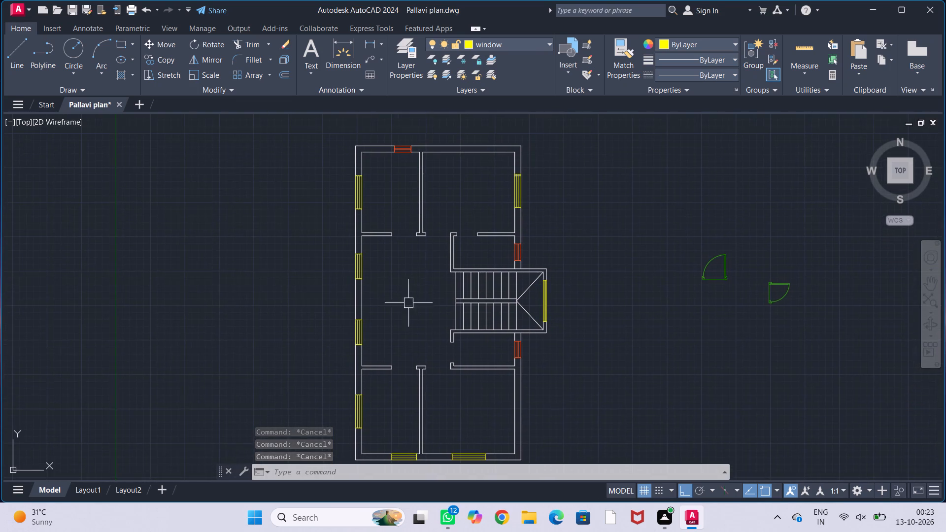
pyautogui.moveTo(416, 287); pyautogui.dragTo(407, 339, button='middle')
pyautogui.scroll(1, 382, 293)
pyautogui.moveTo(408, 289); pyautogui.dragTo(367, 333, button='middle')
pyautogui.scroll(1, 365, 328)
pyautogui.moveTo(365, 345); pyautogui.dragTo(360, 343, button='middle')
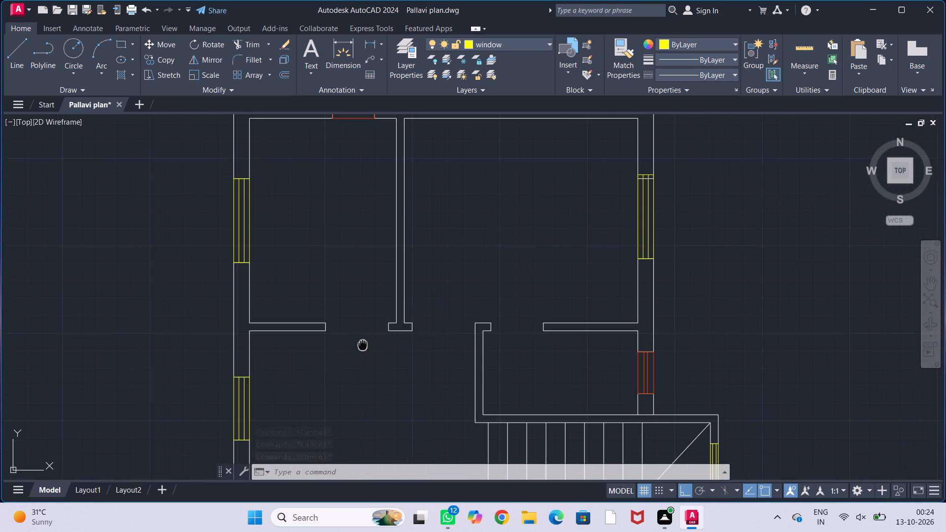
pyautogui.moveTo(360, 343); pyautogui.dragTo(308, 325, button='middle')
pyautogui.scroll(-1, 642, 348)
pyautogui.moveTo(711, 364); pyautogui.dragTo(522, 261, button='middle')
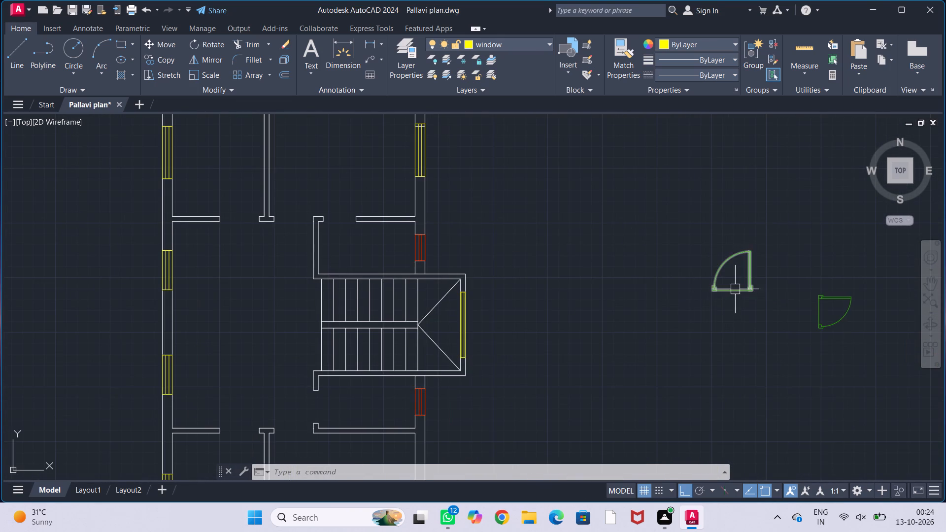
pyautogui.click(735, 288)
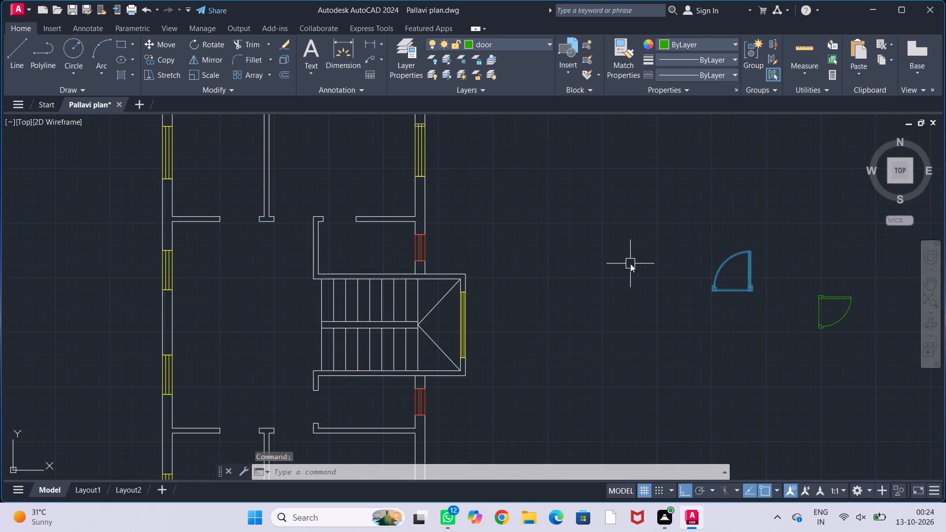
pyautogui.press('m')
pyautogui.press('Return')
pyautogui.scroll(3, 769, 311)
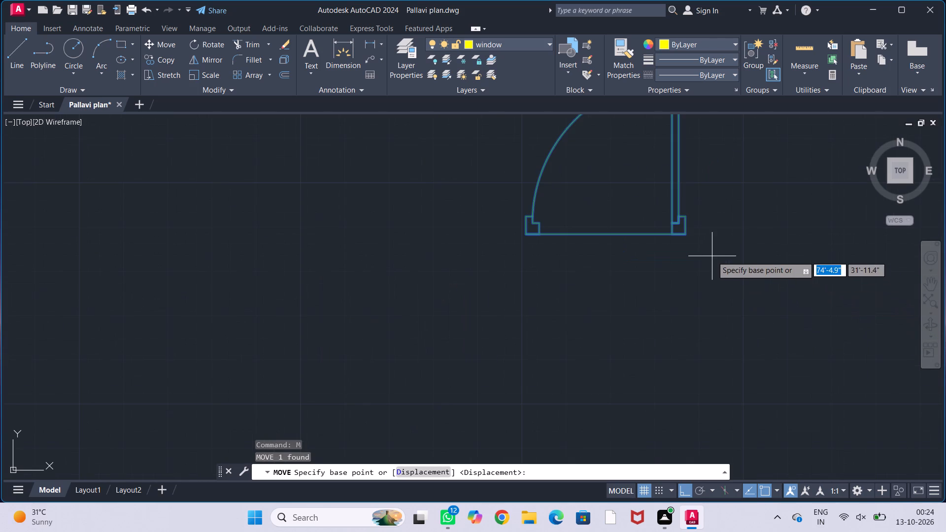
pyautogui.click(691, 235)
pyautogui.scroll(-2, 619, 409)
pyautogui.moveTo(479, 314); pyautogui.dragTo(832, 349, button='middle')
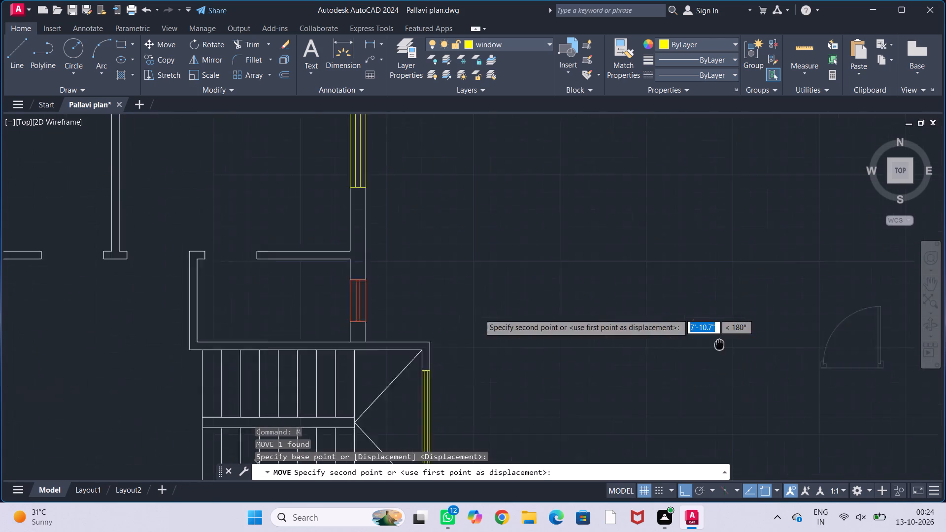
pyautogui.moveTo(245, 292); pyautogui.dragTo(436, 333, button='middle')
pyautogui.scroll(2, 315, 297)
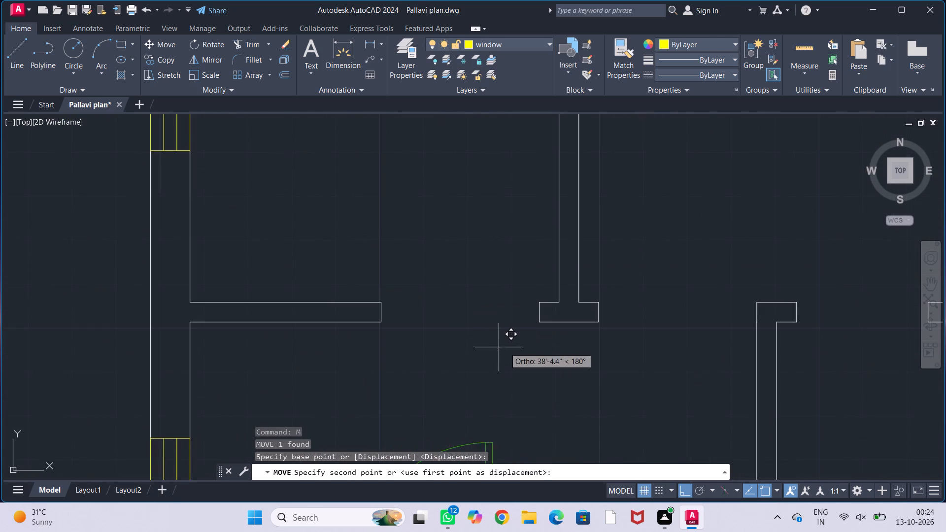
pyautogui.click(537, 322)
pyautogui.press('Escape')
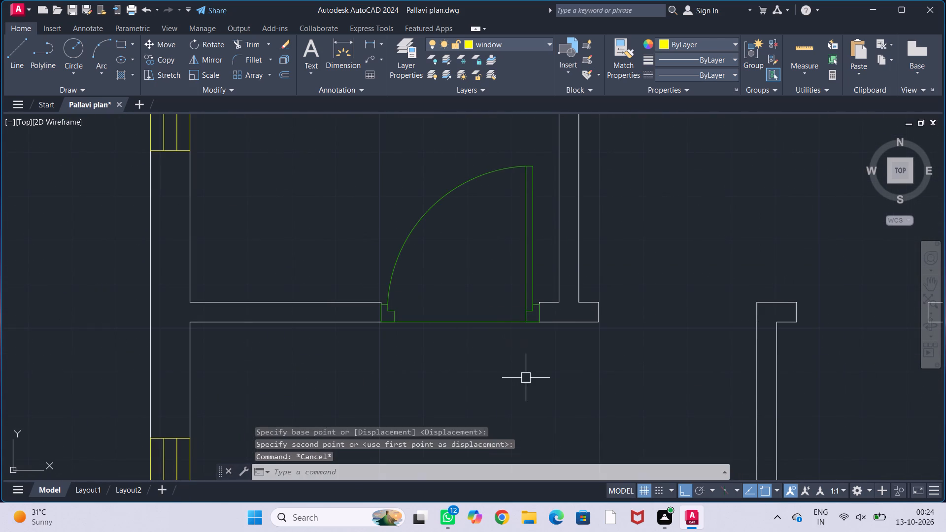
pyautogui.press('Escape')
pyautogui.press('Escape')
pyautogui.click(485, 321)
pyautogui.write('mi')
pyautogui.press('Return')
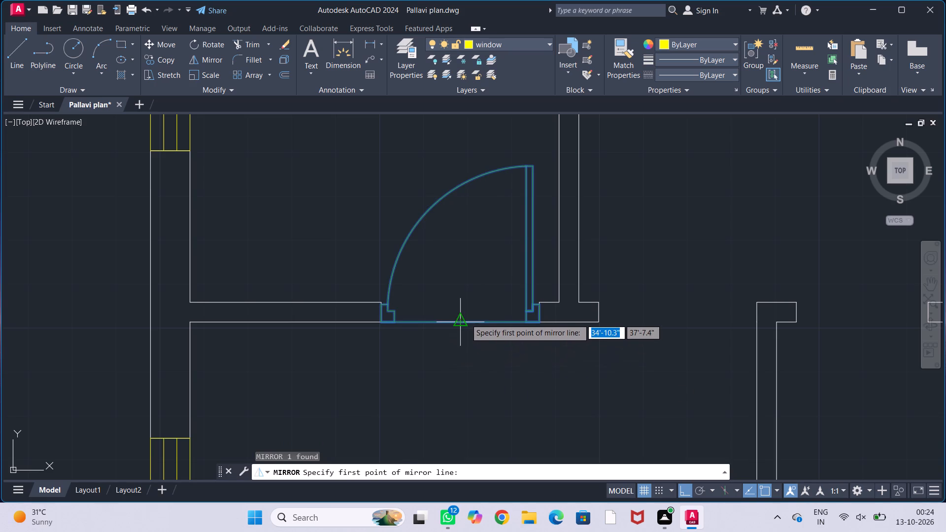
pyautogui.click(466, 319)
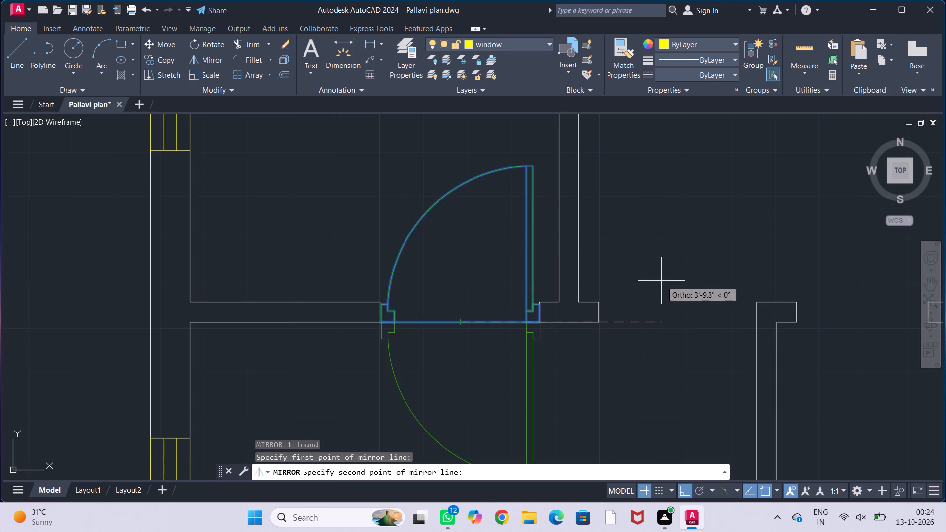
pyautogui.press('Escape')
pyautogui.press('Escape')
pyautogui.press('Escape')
# Mirror the placed door about the vertical partition's centreline into the adjacent room's doorway, keeping the source door.
pyautogui.click(492, 321)
pyautogui.write('mi')
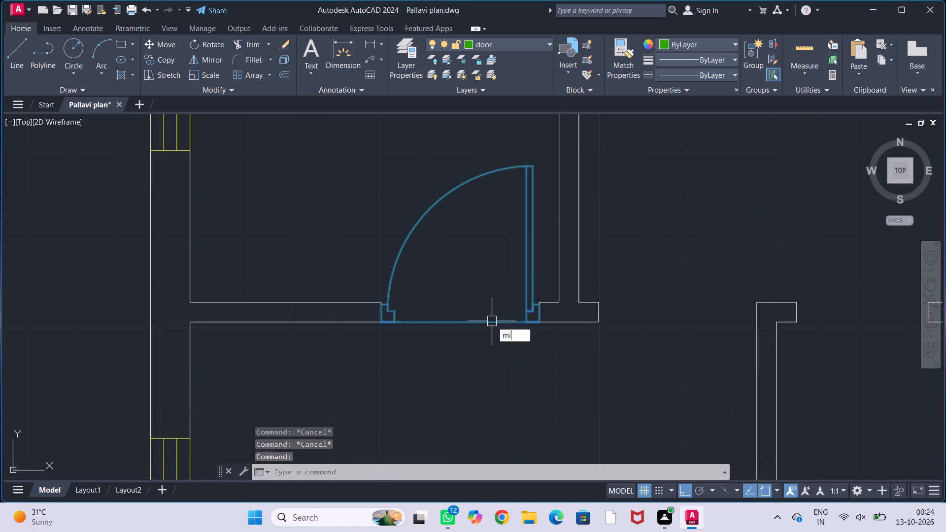
pyautogui.press('Return')
pyautogui.click(569, 321)
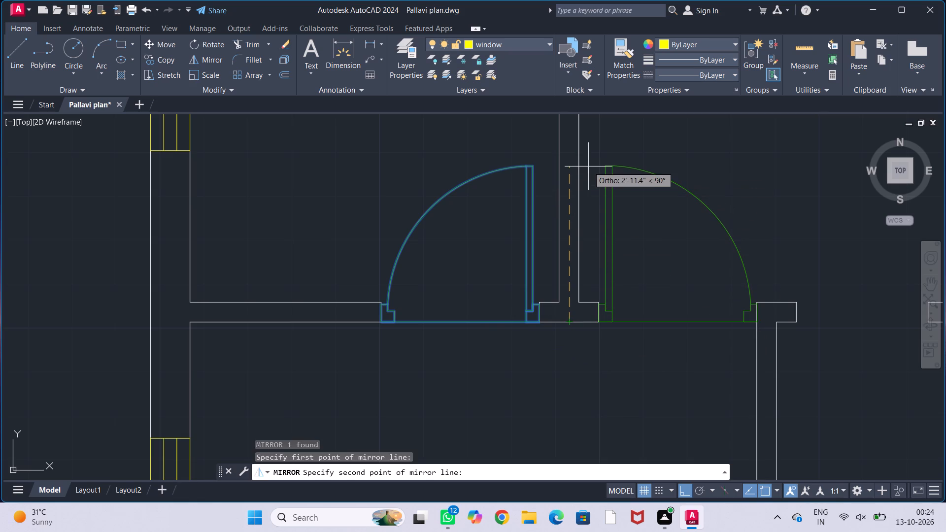
pyautogui.click(600, 148)
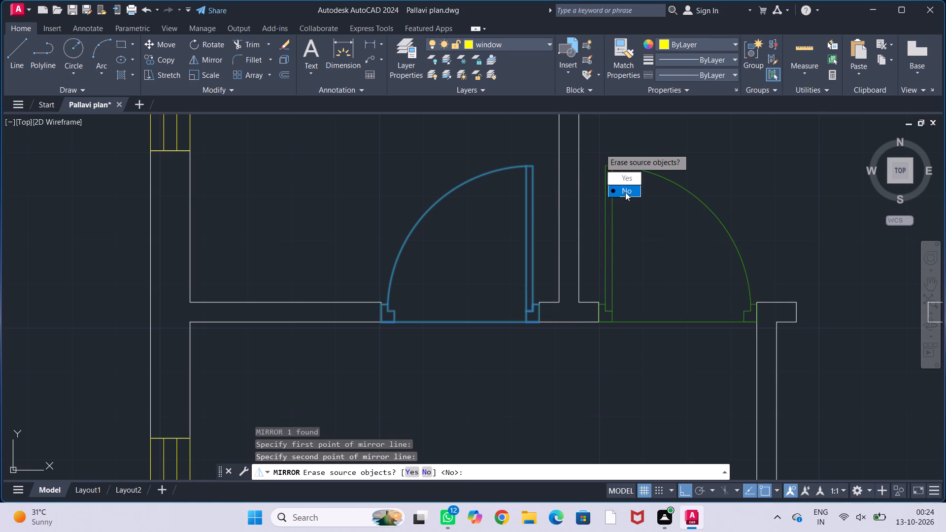
pyautogui.moveTo(625, 192); pyautogui.dragTo(600, 148)
# Copy the mirrored door by its base midpoint to the lower-right corner of the wall stub atop the lower rooms' partition.
pyautogui.scroll(-2, 632, 263)
pyautogui.moveTo(644, 270); pyautogui.dragTo(564, 194, button='middle')
pyautogui.scroll(-2, 568, 229)
pyautogui.moveTo(573, 265); pyautogui.dragTo(544, 245, button='middle')
pyautogui.click(539, 199)
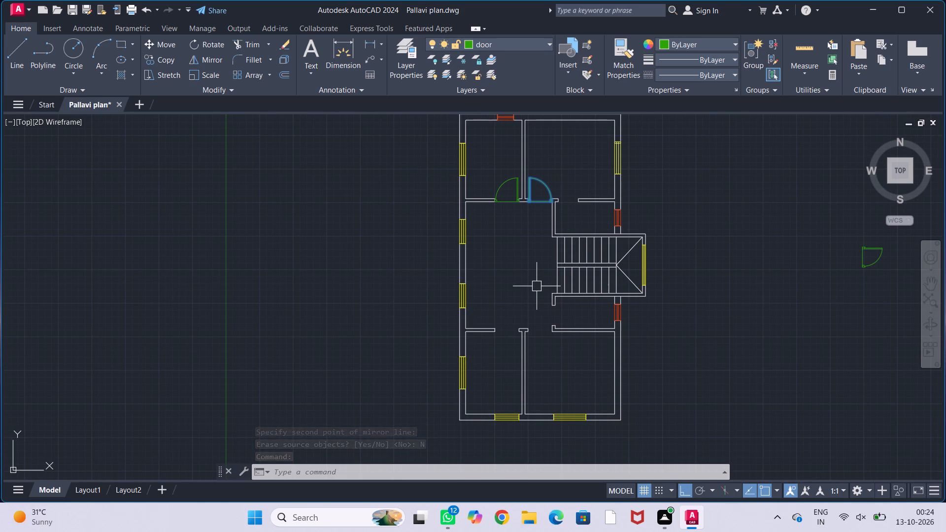
pyautogui.write('co')
pyautogui.press('Return')
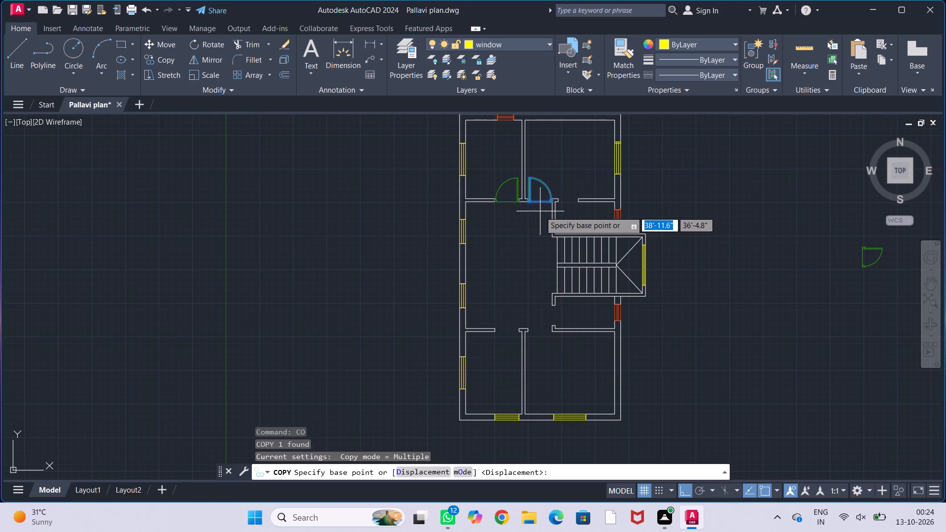
pyautogui.click(540, 199)
pyautogui.scroll(2, 544, 355)
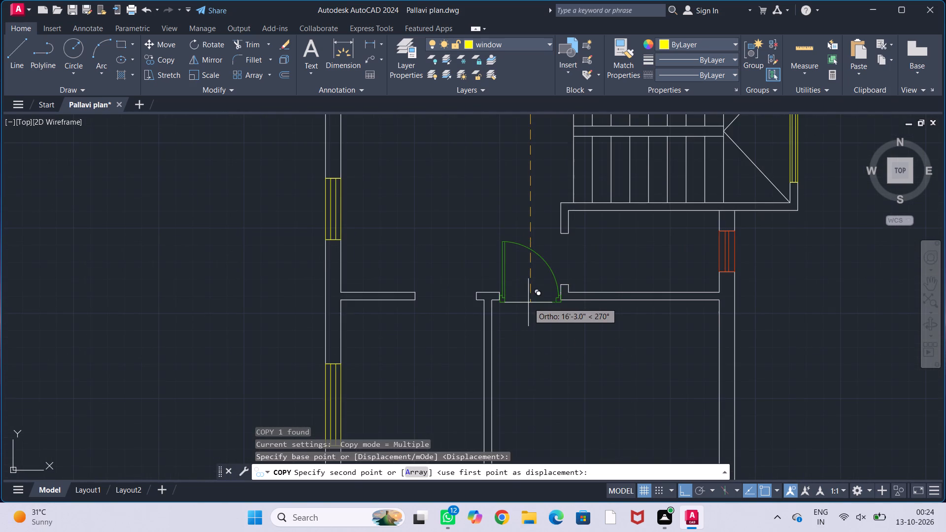
pyautogui.scroll(2, 529, 301)
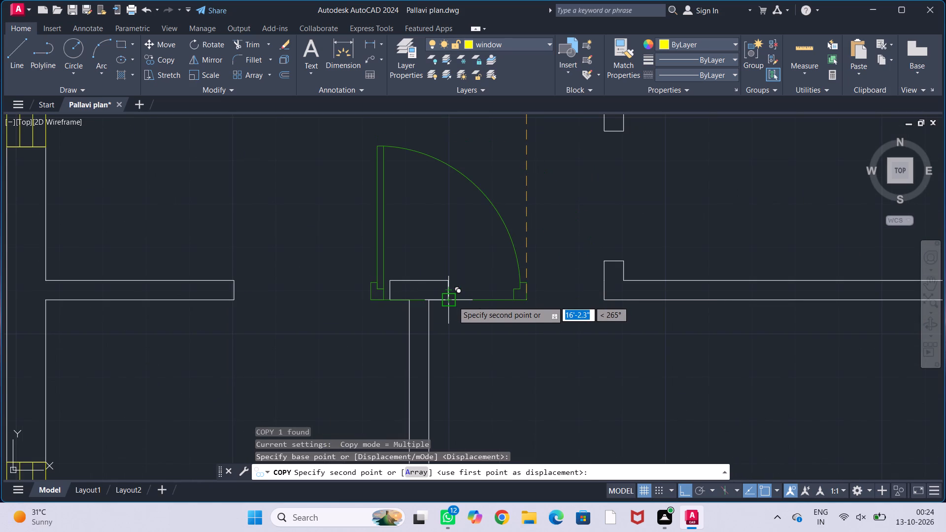
pyautogui.click(453, 301)
pyautogui.press('Escape')
pyautogui.press('Escape')
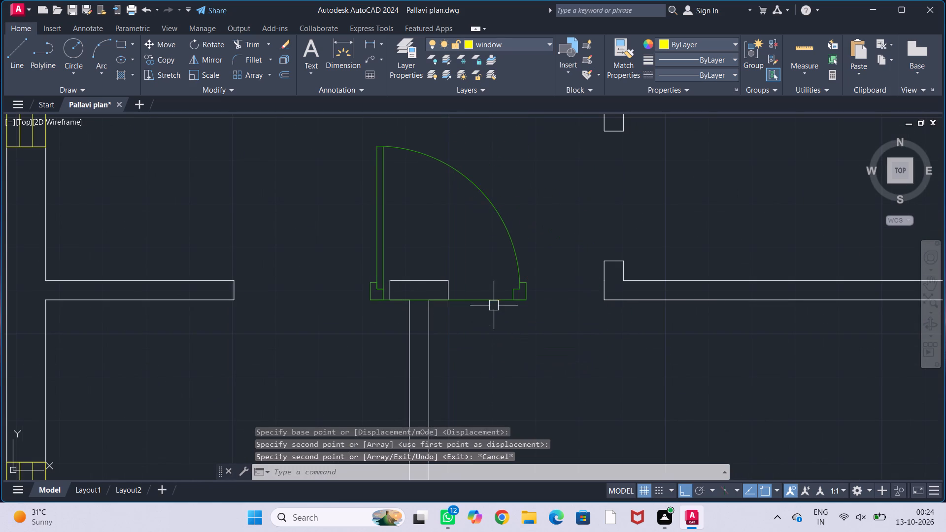
pyautogui.press('Escape')
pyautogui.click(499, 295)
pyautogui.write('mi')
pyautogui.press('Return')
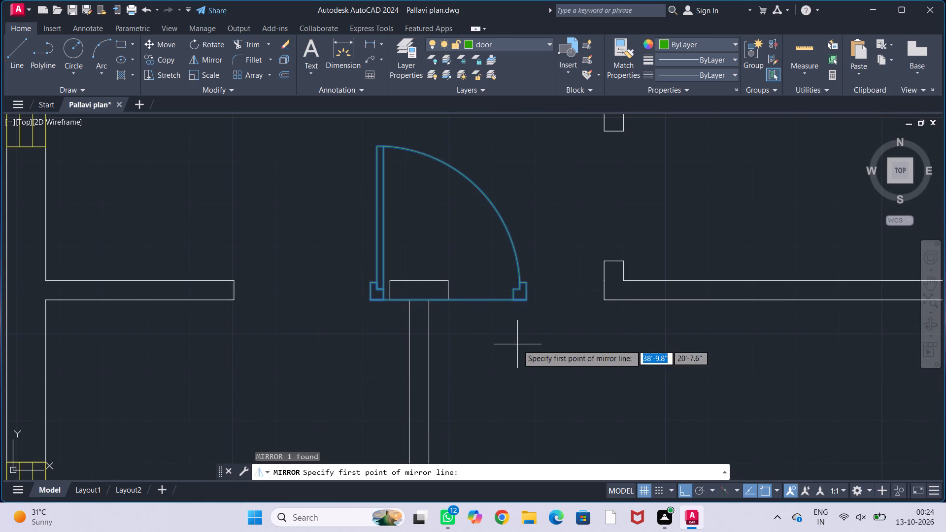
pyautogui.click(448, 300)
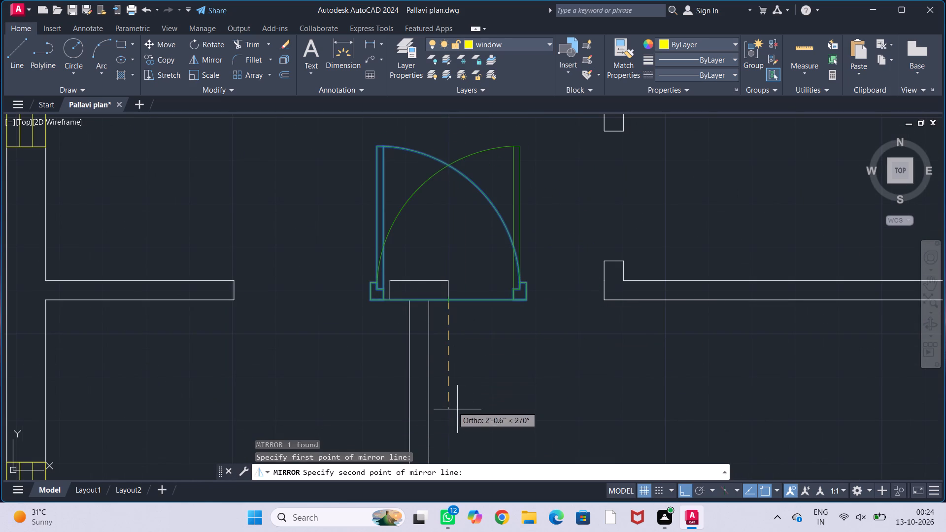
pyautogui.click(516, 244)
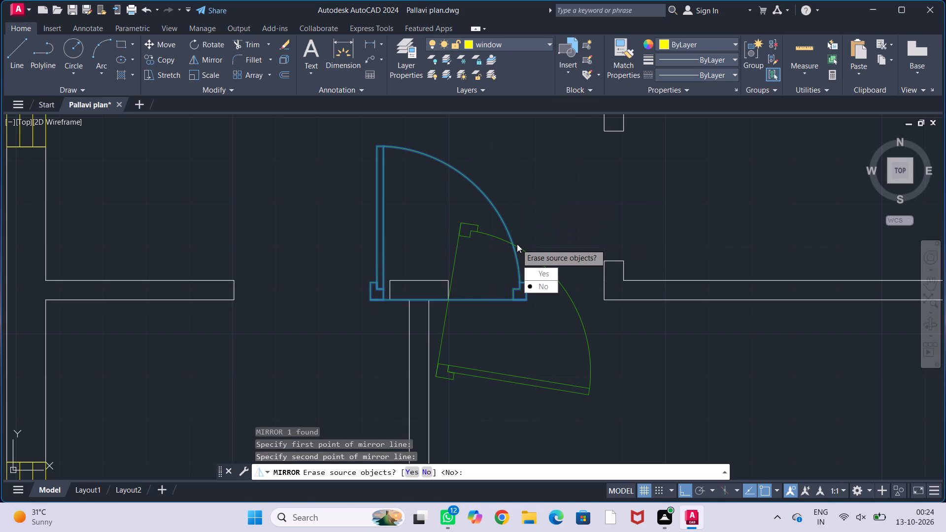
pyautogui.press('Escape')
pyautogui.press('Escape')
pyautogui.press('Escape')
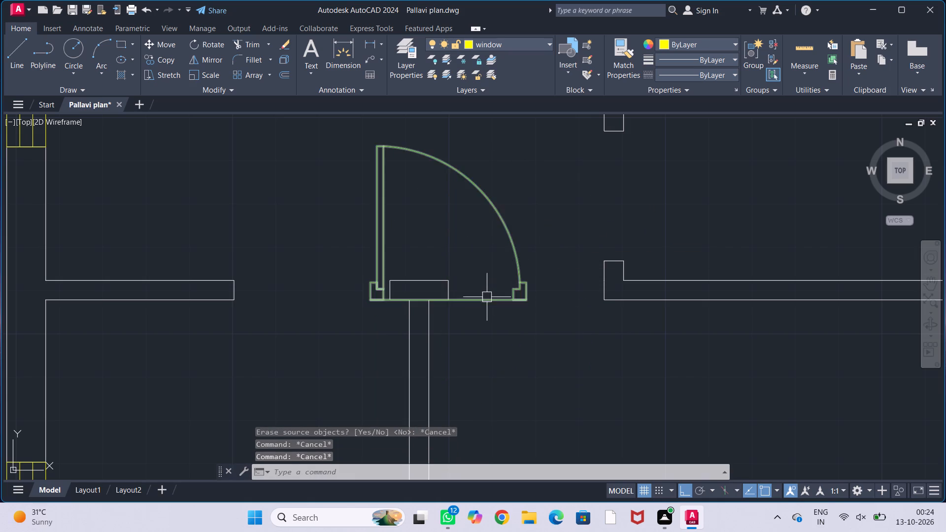
# Mirror the copied door about a horizontal line through the wall stub's lower-right corner, erasing the source door.
pyautogui.click(485, 301)
pyautogui.write('mi')
pyautogui.press('Return')
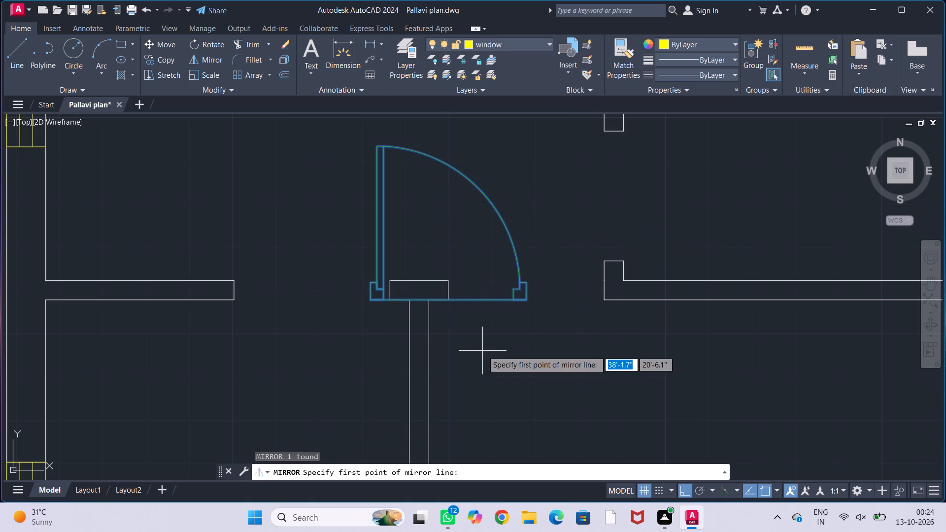
pyautogui.click(448, 300)
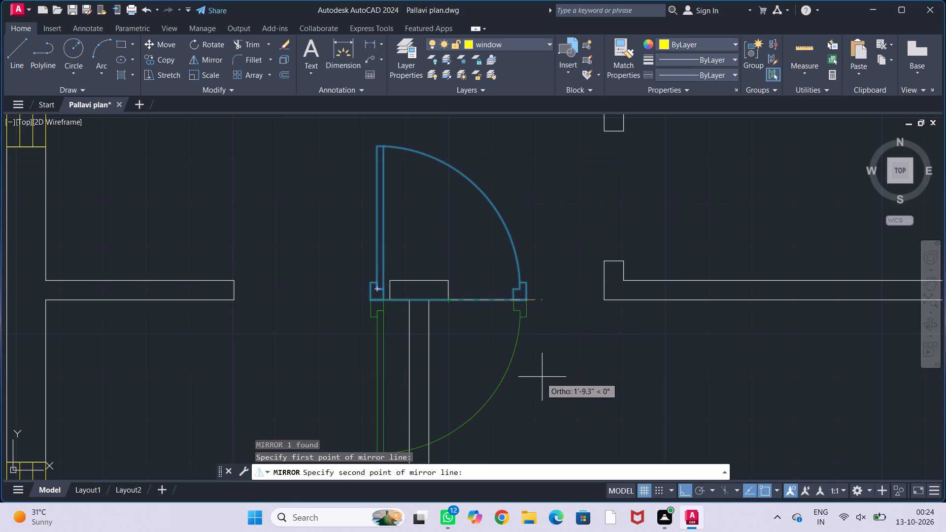
pyautogui.click(666, 351)
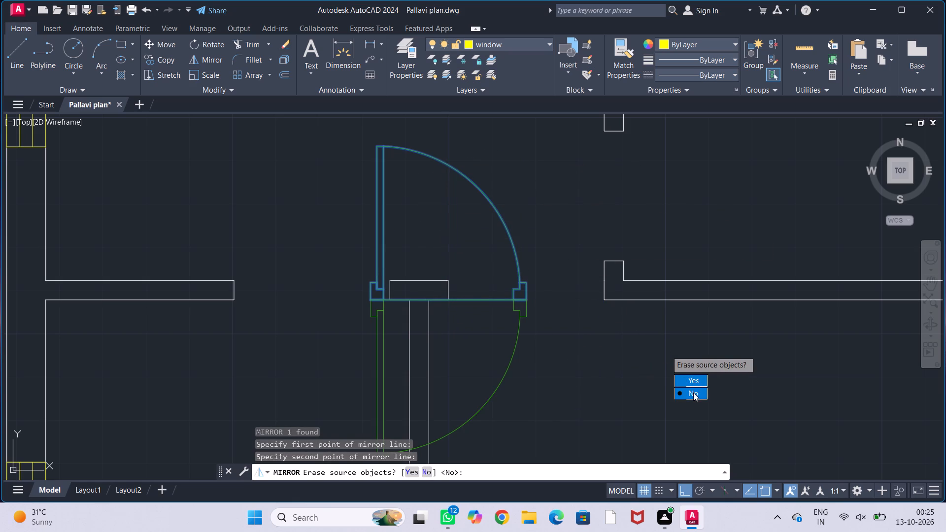
pyautogui.moveTo(694, 384); pyautogui.dragTo(666, 351)
pyautogui.click(505, 368)
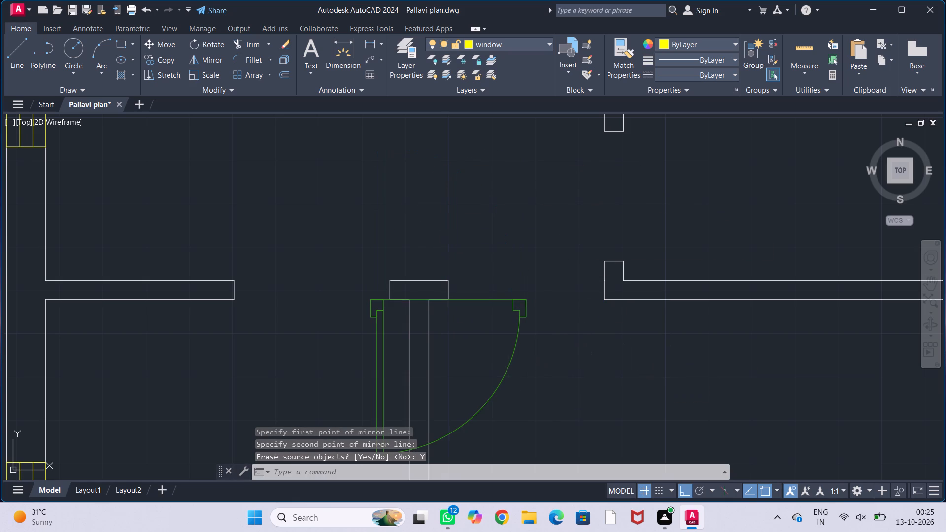
# Move the flipped door by its upper-right corner into the doorway at the top of the lower right room.
pyautogui.press('m')
pyautogui.press('Return')
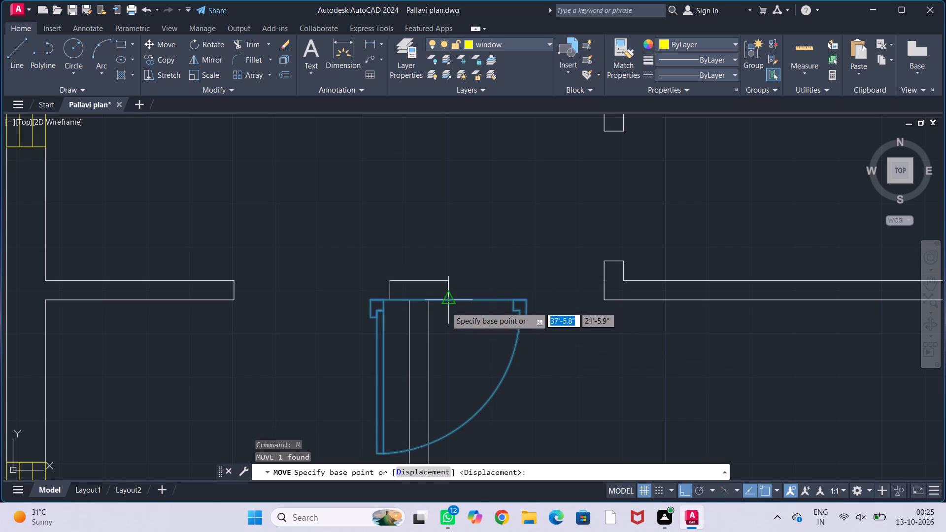
pyautogui.click(527, 300)
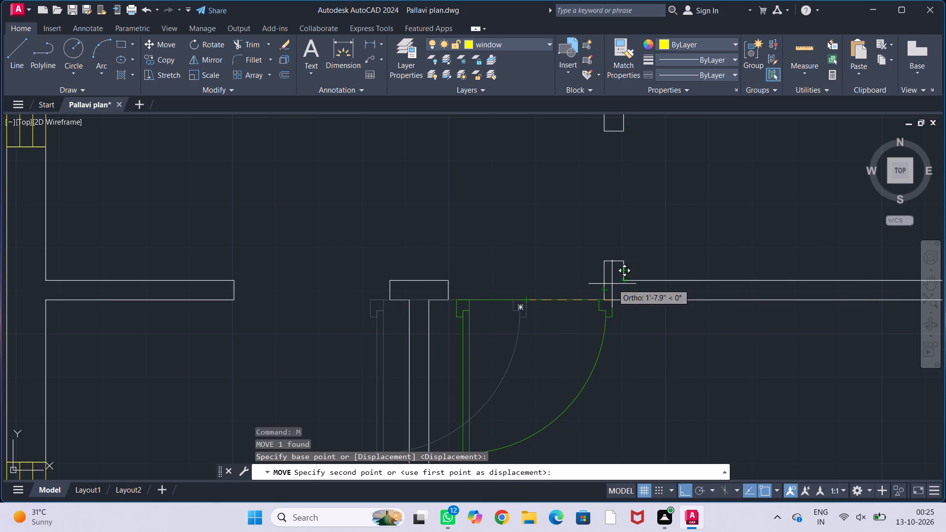
pyautogui.click(607, 283)
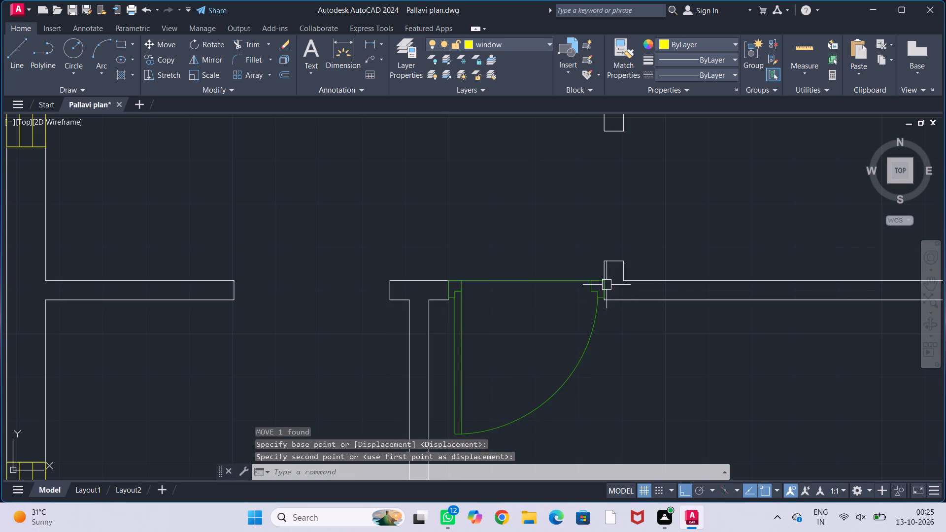
# Mirror the placed door about the lower partition's vertical centreline into the lower left room's doorway, keeping the source door.
pyautogui.moveTo(642, 348); pyautogui.dragTo(653, 318, button='middle')
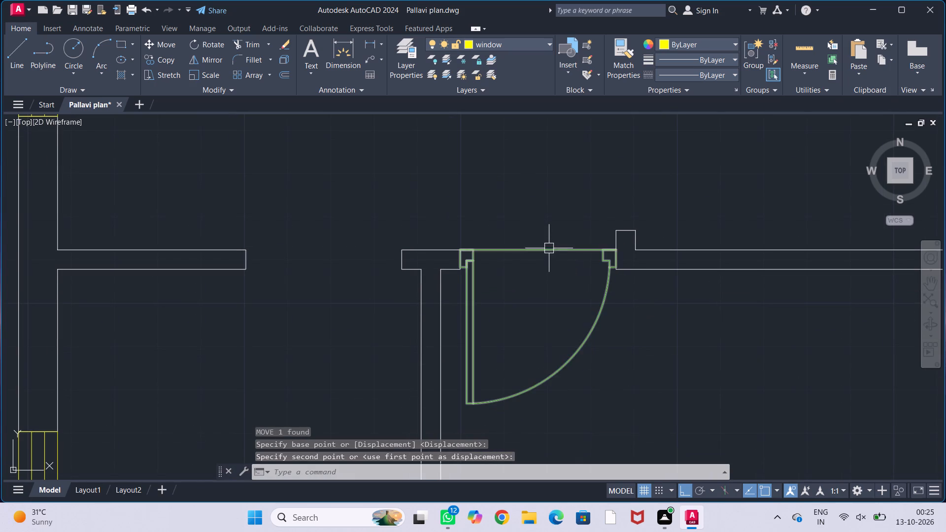
pyautogui.click(549, 252)
pyautogui.write('mi')
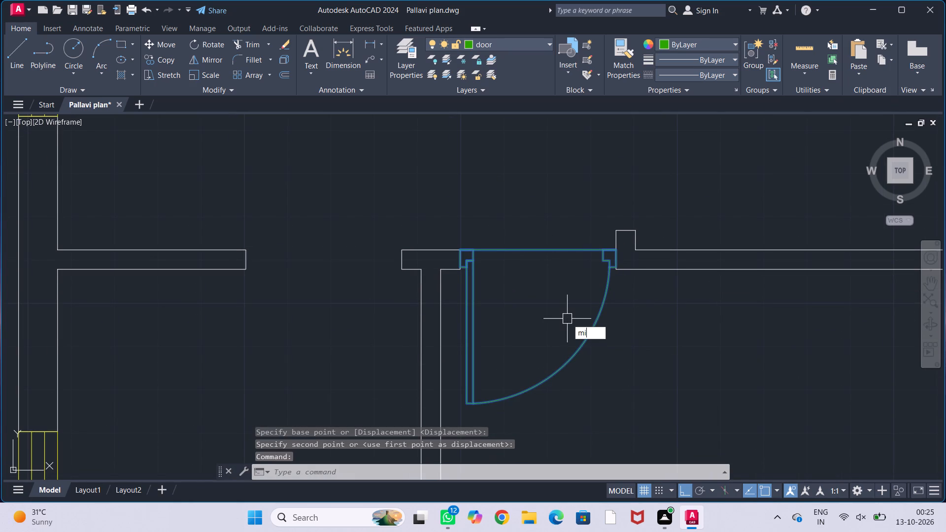
pyautogui.press('Return')
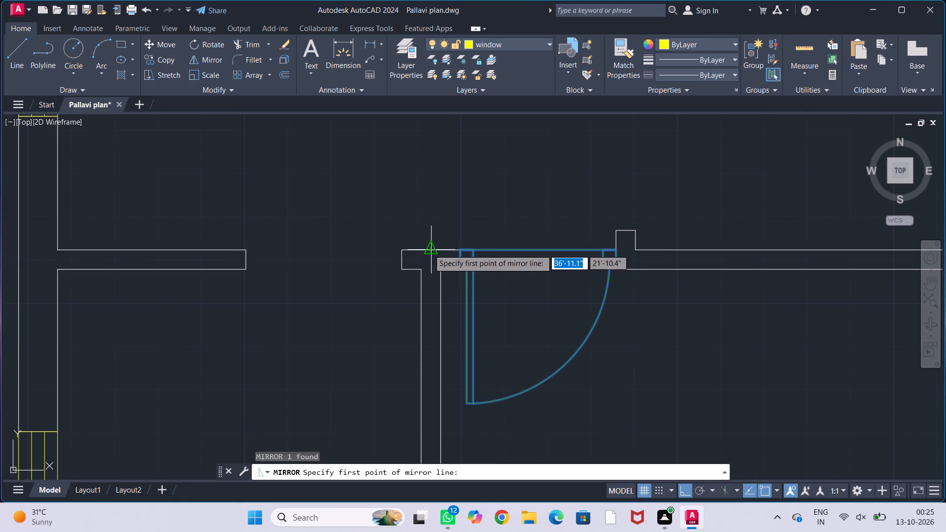
pyautogui.click(429, 249)
pyautogui.click(439, 193)
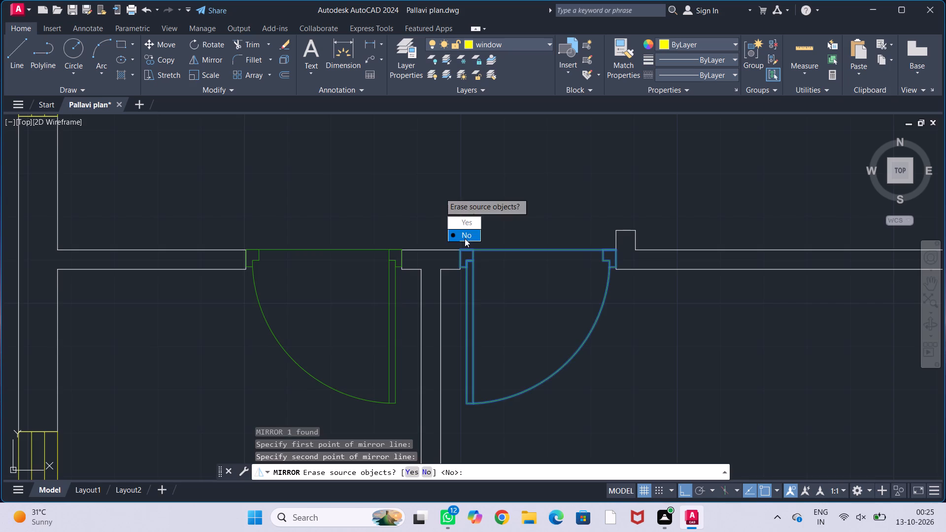
pyautogui.moveTo(465, 238); pyautogui.dragTo(439, 193)
# Move the smaller spare door by its base midpoint, with Ortho off, beside the doorway of the small room below the staircase.
pyautogui.scroll(-2, 444, 192)
pyautogui.moveTo(470, 194); pyautogui.dragTo(470, 215, button='middle')
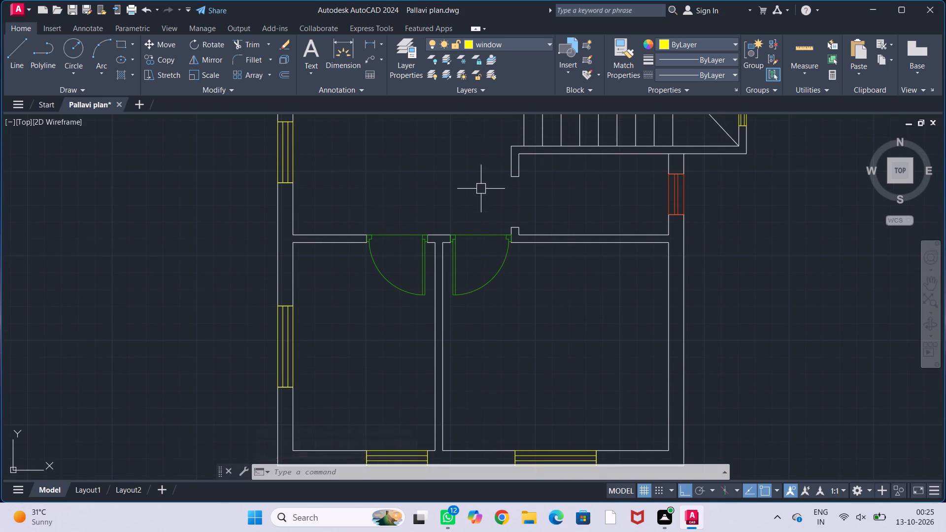
pyautogui.moveTo(451, 196); pyautogui.dragTo(383, 252, button='middle')
pyautogui.moveTo(401, 251); pyautogui.dragTo(301, 277, button='middle')
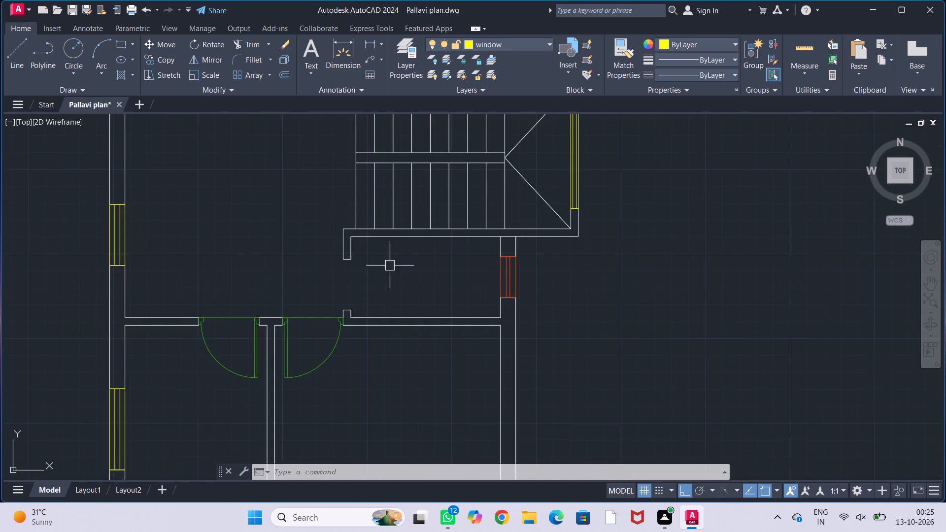
pyautogui.scroll(-1, 537, 253)
pyautogui.moveTo(630, 258); pyautogui.dragTo(393, 248, button='middle')
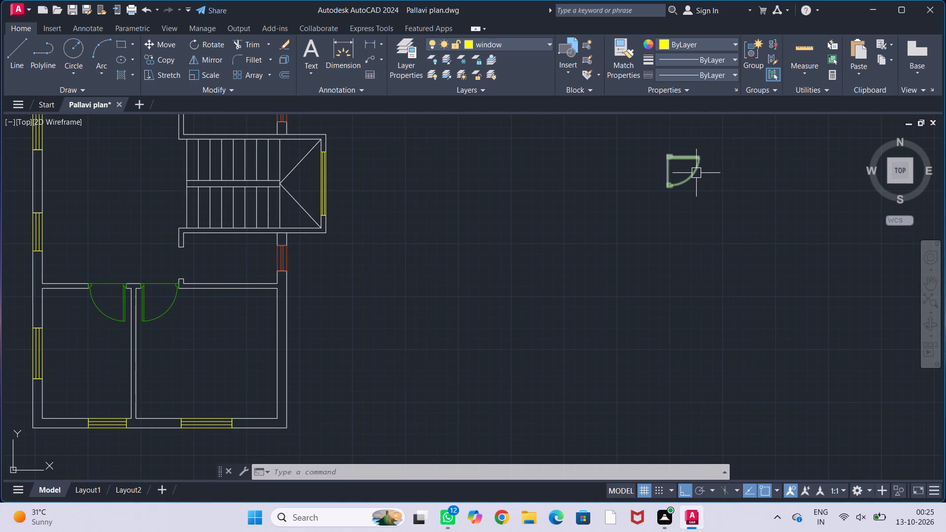
pyautogui.click(696, 173)
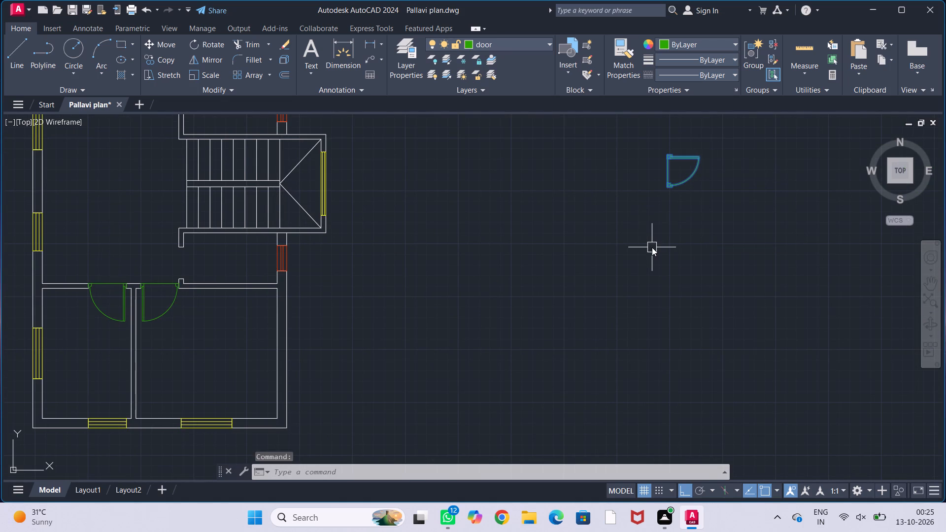
pyautogui.press('m')
pyautogui.press('Return')
pyautogui.click(667, 170)
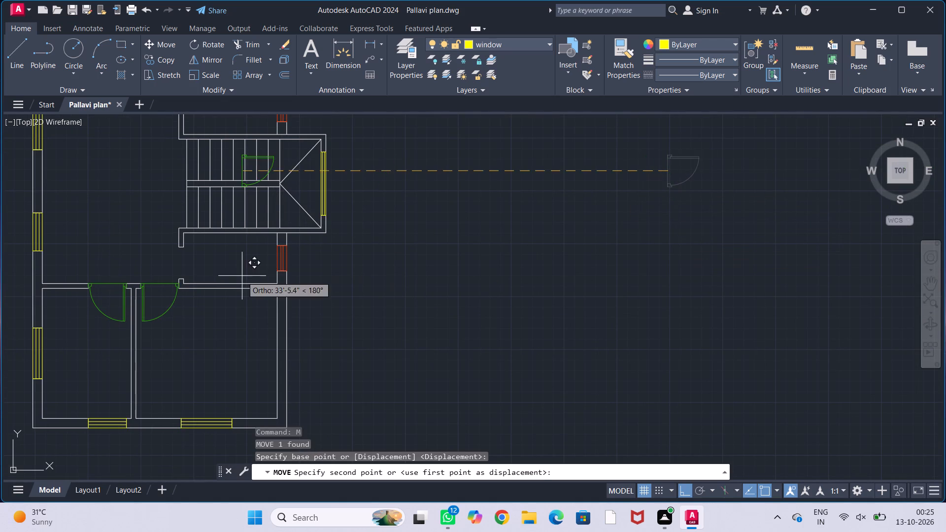
pyautogui.moveTo(242, 276); pyautogui.dragTo(342, 289, button='middle')
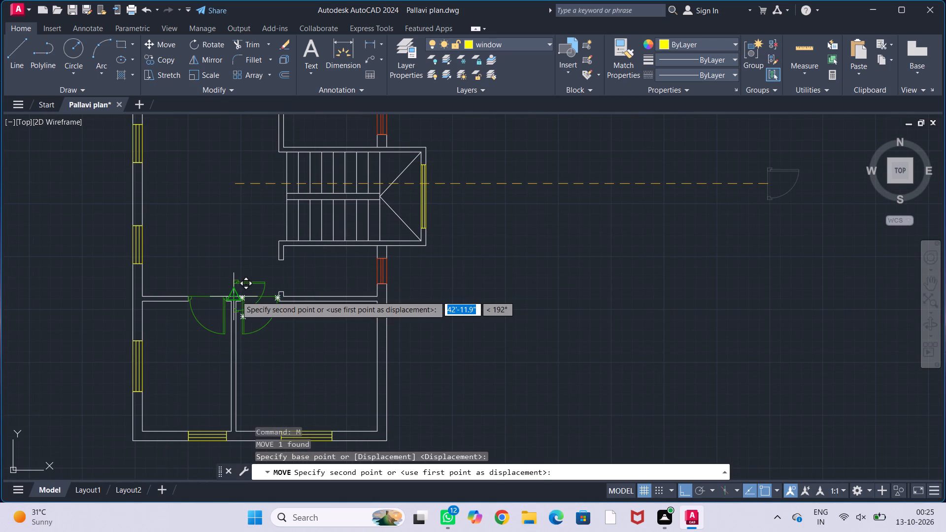
pyautogui.press('F8')
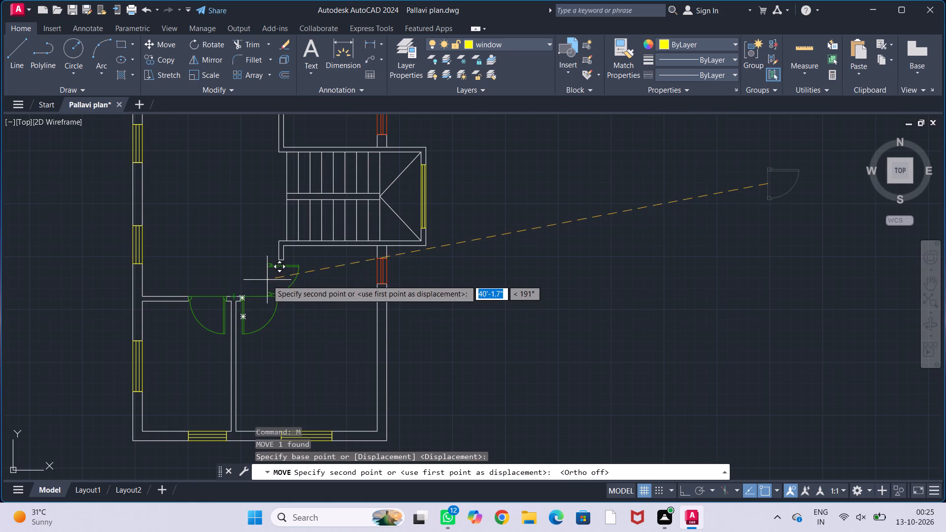
pyautogui.scroll(1, 267, 280)
pyautogui.click(303, 272)
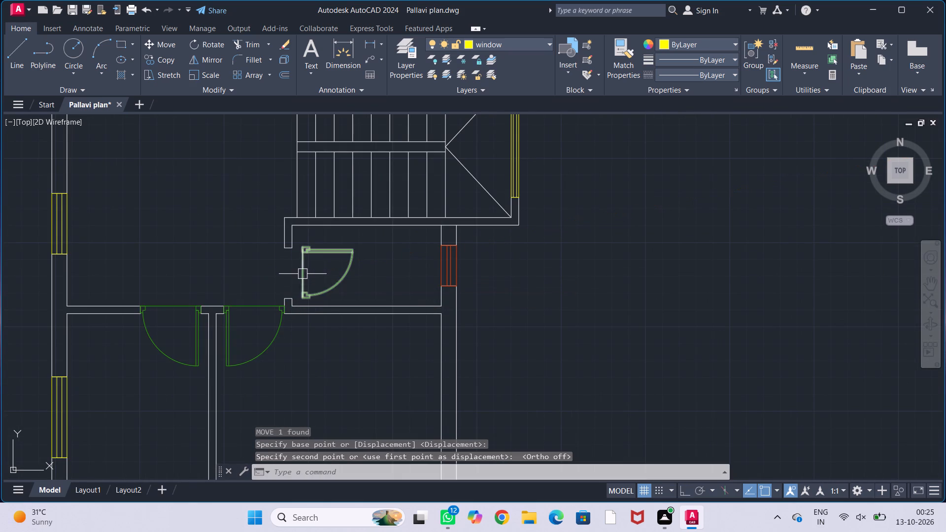
pyautogui.press('Escape')
pyautogui.press('Escape')
pyautogui.press('Escape')
# Mirror the small door about a horizontal line through its base midpoint with Ortho on, erasing the source door.
pyautogui.scroll(3, 332, 288)
pyautogui.click(332, 280)
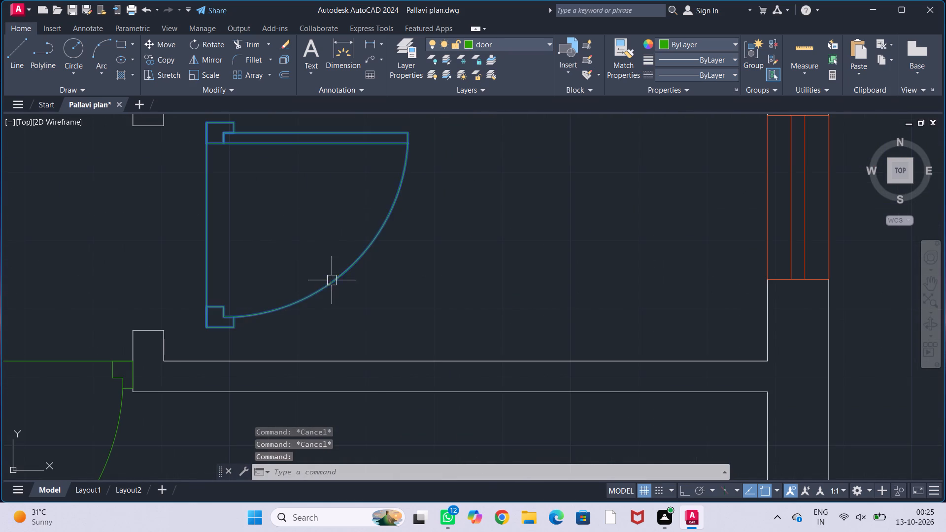
pyautogui.write('mi')
pyautogui.press('Return')
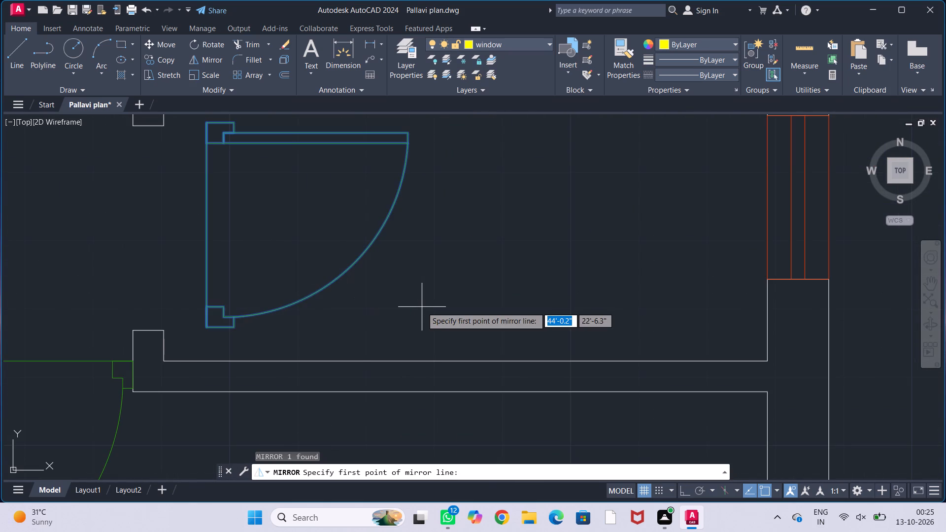
pyautogui.click(206, 224)
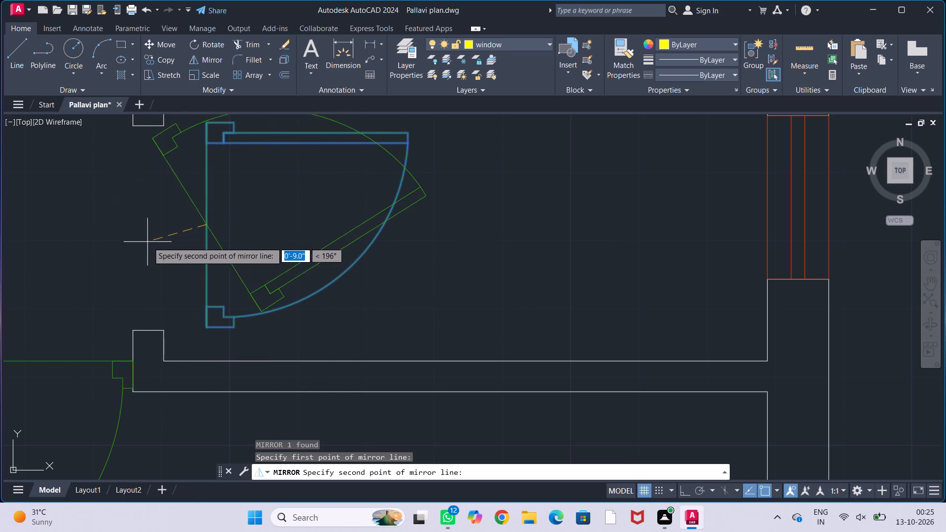
pyautogui.scroll(-1, 250, 231)
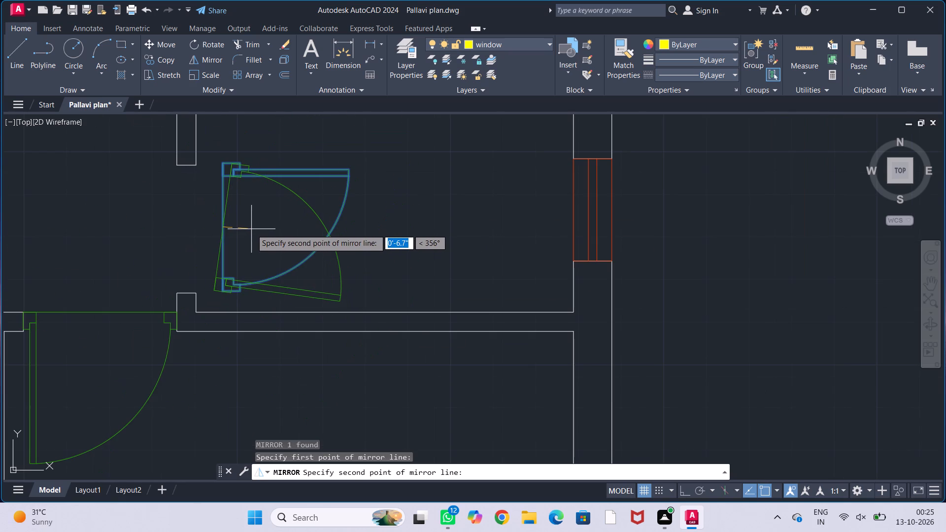
pyautogui.press('F8')
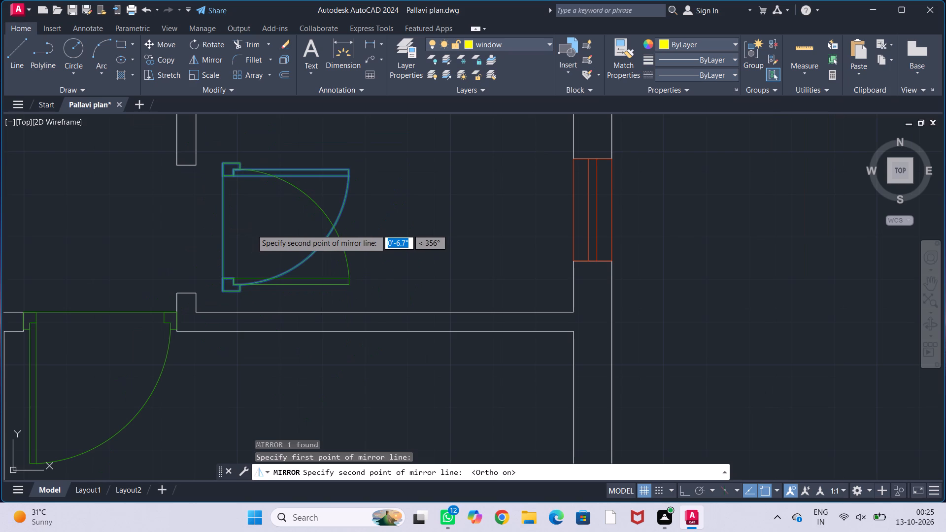
pyautogui.click(252, 229)
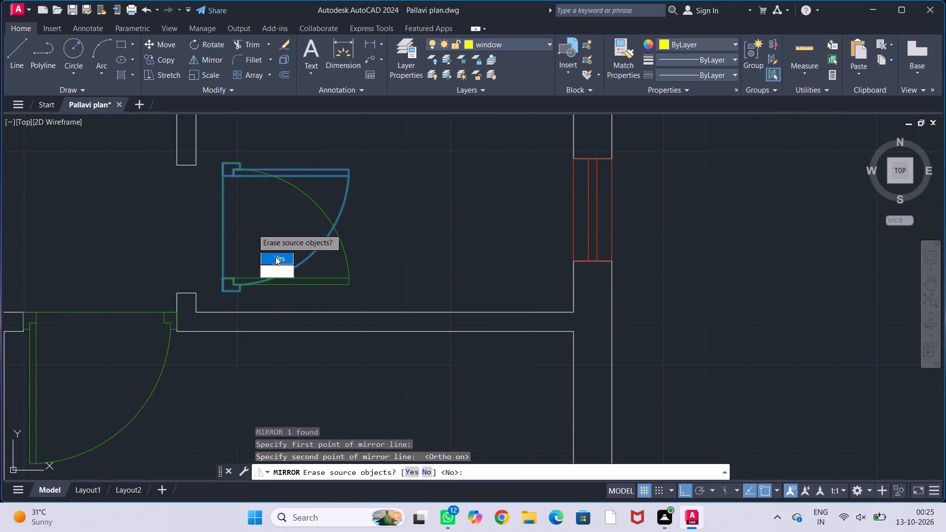
pyautogui.moveTo(275, 257); pyautogui.dragTo(252, 229)
# Move the small door by its lower-left corner onto the wall stub's upper-left corner, fitting it into the small room's doorway.
pyautogui.click(262, 276)
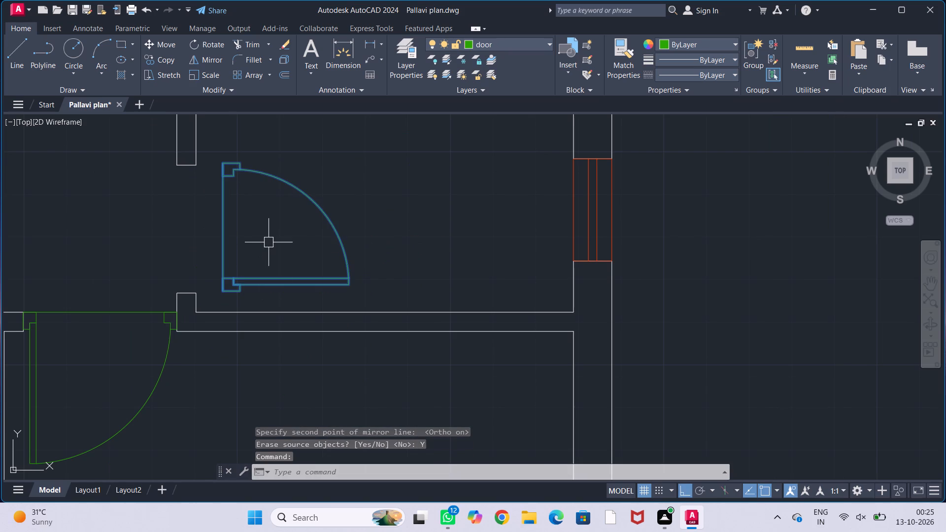
pyautogui.press('m')
pyautogui.press('Return')
pyautogui.scroll(2, 225, 293)
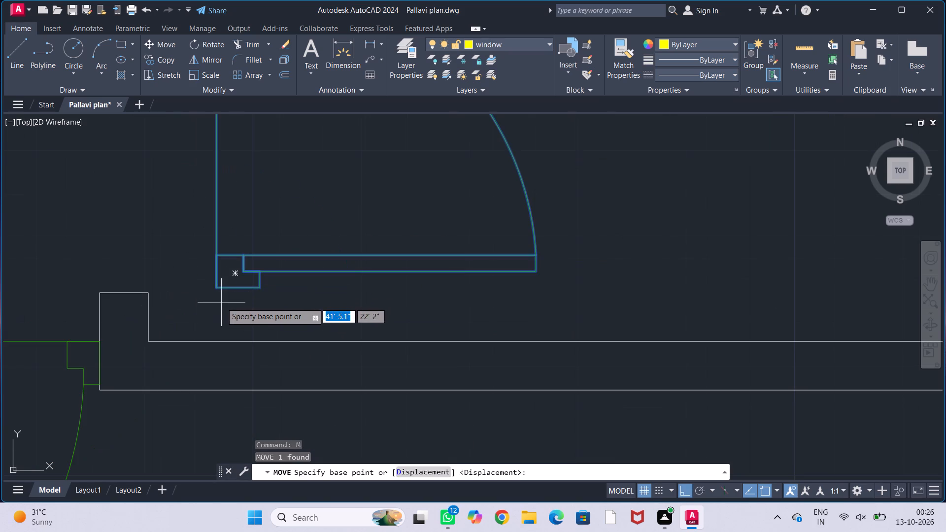
pyautogui.click(216, 289)
pyautogui.click(99, 291)
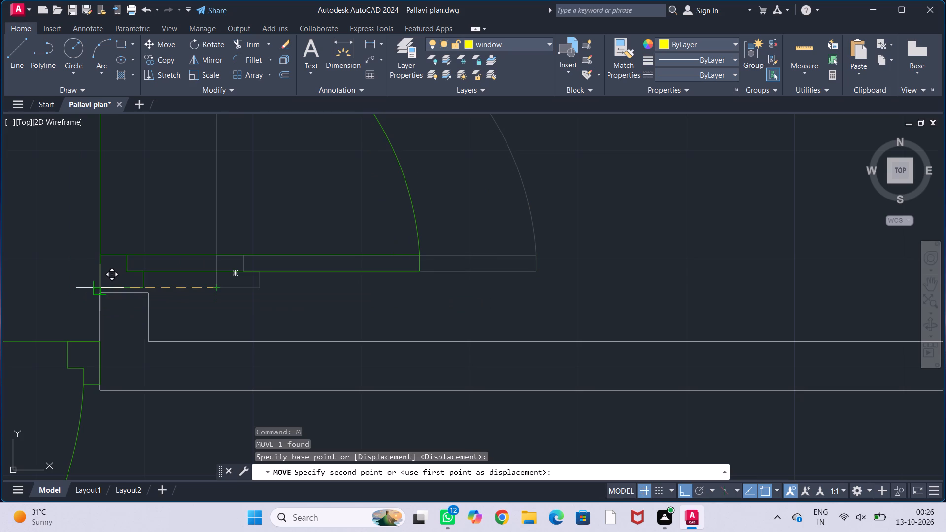
pyautogui.click(123, 284)
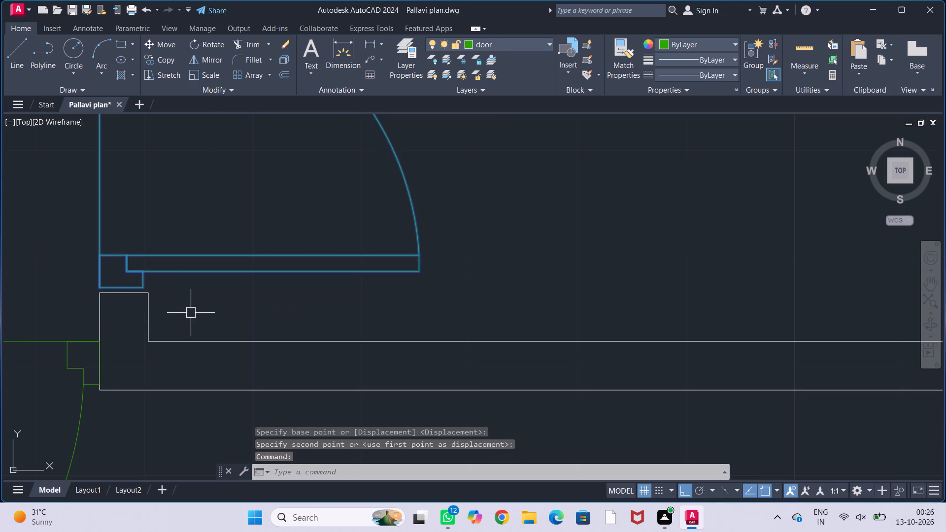
pyautogui.press('m')
pyautogui.press('Return')
pyautogui.scroll(1, 117, 297)
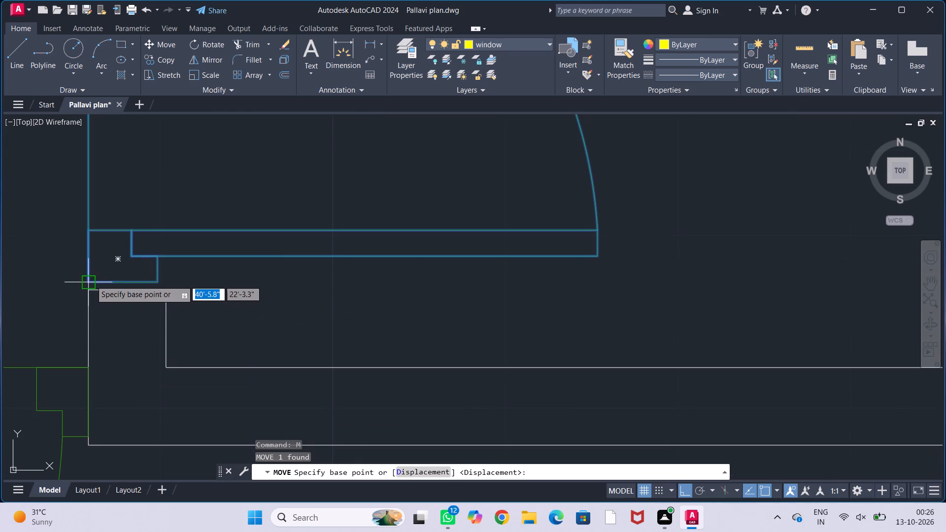
pyautogui.click(91, 280)
pyautogui.click(93, 288)
# Copy the small door by its base midpoint straight up into the upper right room, above the opening in its bottom wall.
pyautogui.scroll(-2, 158, 340)
pyautogui.scroll(-1, 246, 337)
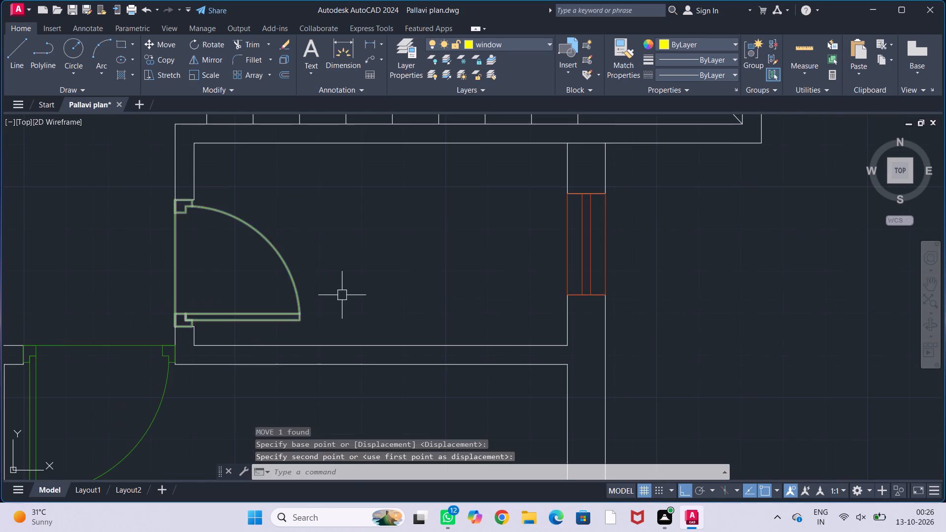
pyautogui.moveTo(338, 288); pyautogui.dragTo(400, 344, button='middle')
pyautogui.scroll(-2, 406, 315)
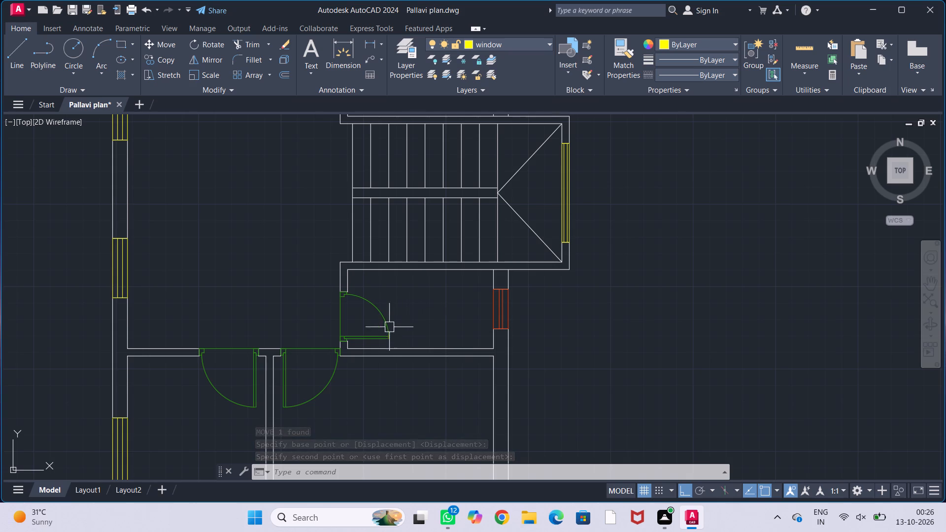
pyautogui.click(385, 317)
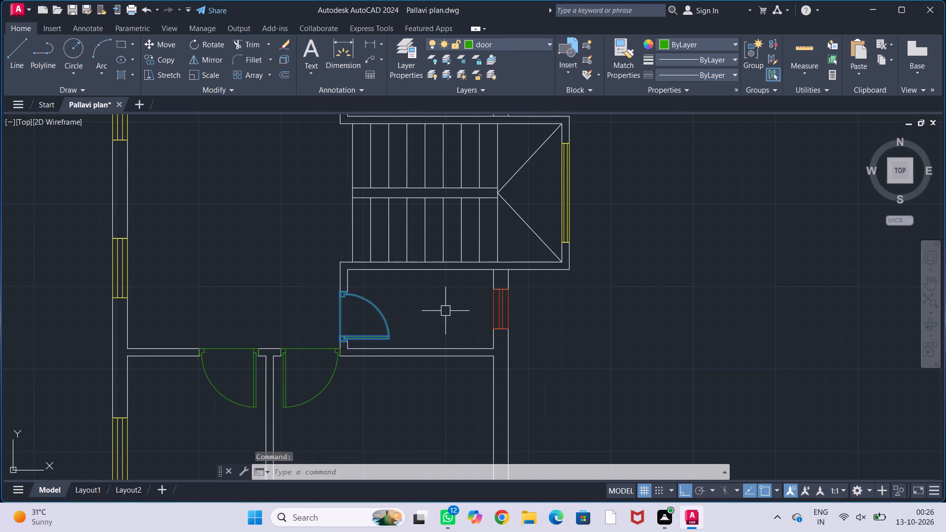
pyautogui.write('co')
pyautogui.press('Return')
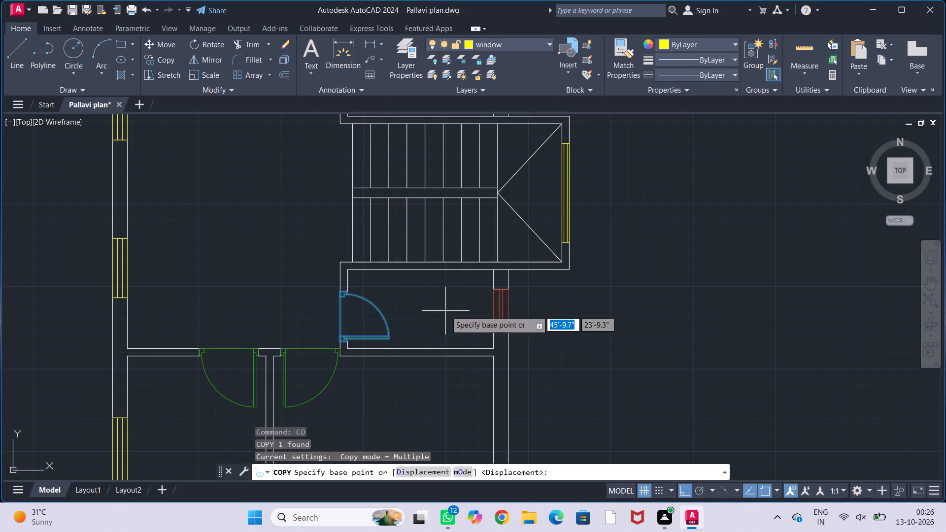
pyautogui.click(341, 320)
pyautogui.scroll(-2, 367, 263)
pyautogui.moveTo(359, 229); pyautogui.dragTo(356, 354, button='middle')
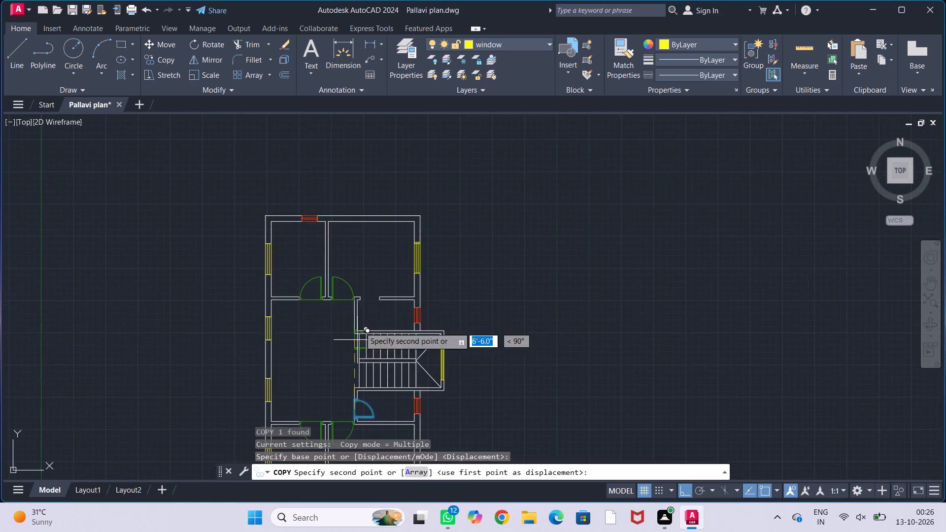
pyautogui.scroll(3, 362, 291)
pyautogui.click(377, 245)
pyautogui.press('Escape')
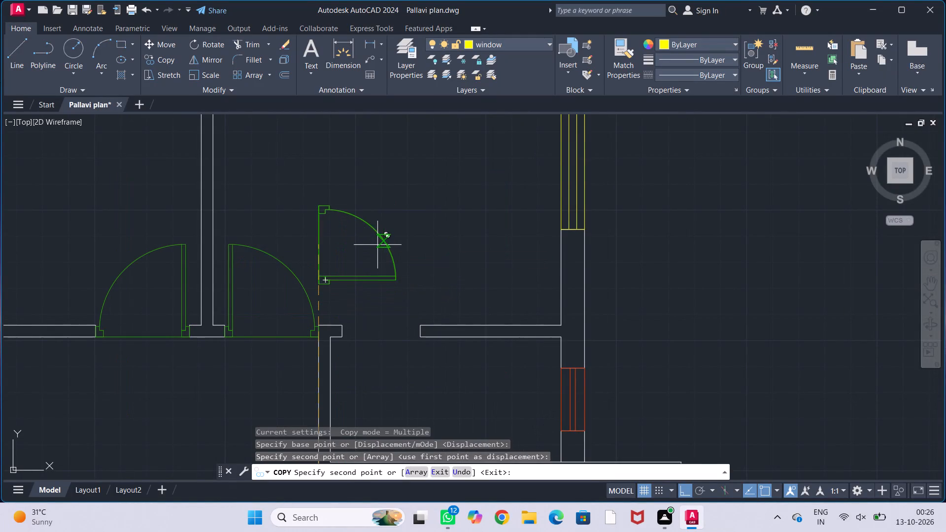
pyautogui.press('Escape')
pyautogui.press('Escape')
# Rotate the copied small door 90° clockwise about the midpoint of its frame side, so its leaf points down.
pyautogui.click(368, 274)
pyautogui.moveTo(445, 225); pyautogui.dragTo(396, 227, button='middle')
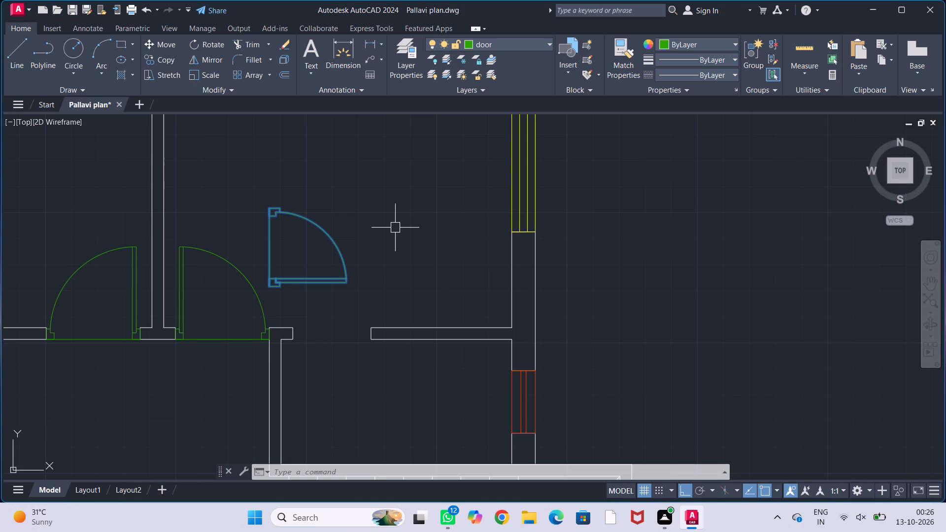
pyautogui.moveTo(395, 228); pyautogui.dragTo(436, 224, button='middle')
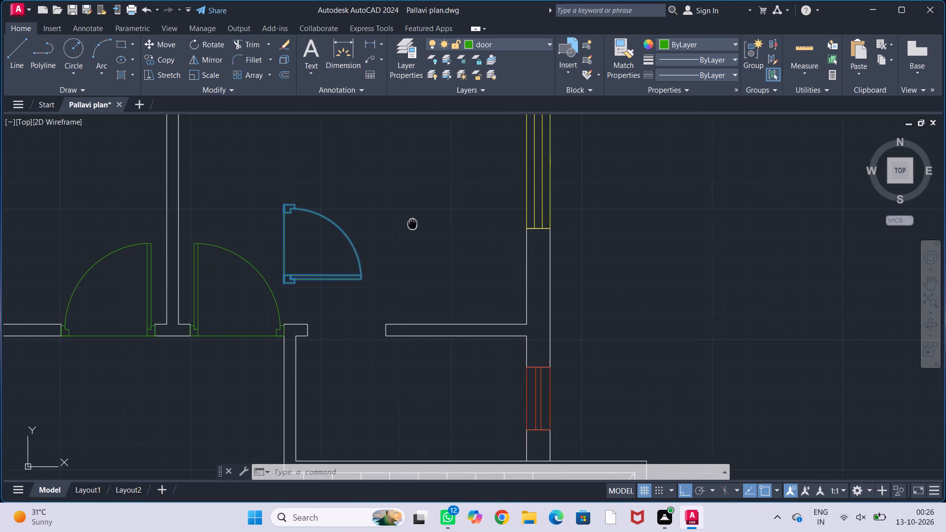
pyautogui.moveTo(436, 224); pyautogui.dragTo(462, 225, button='middle')
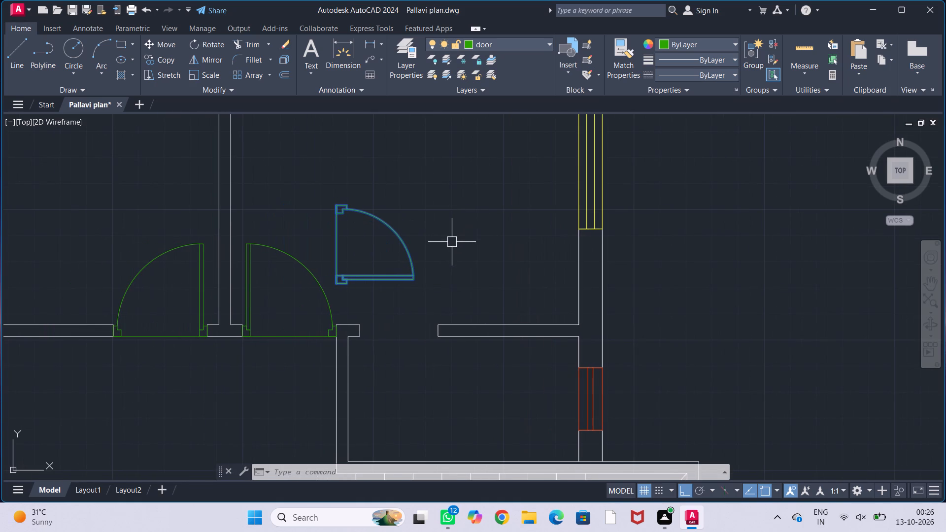
pyautogui.write('ro')
pyautogui.press('Return')
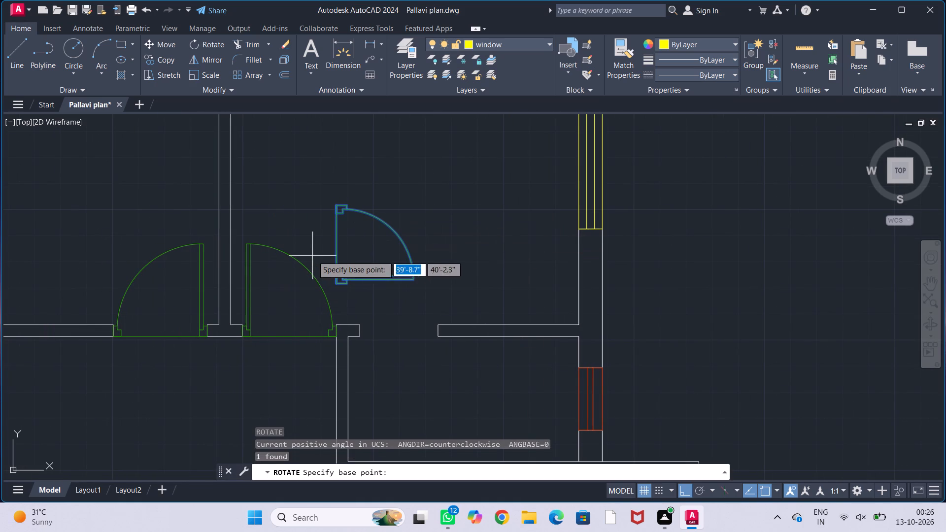
pyautogui.click(341, 245)
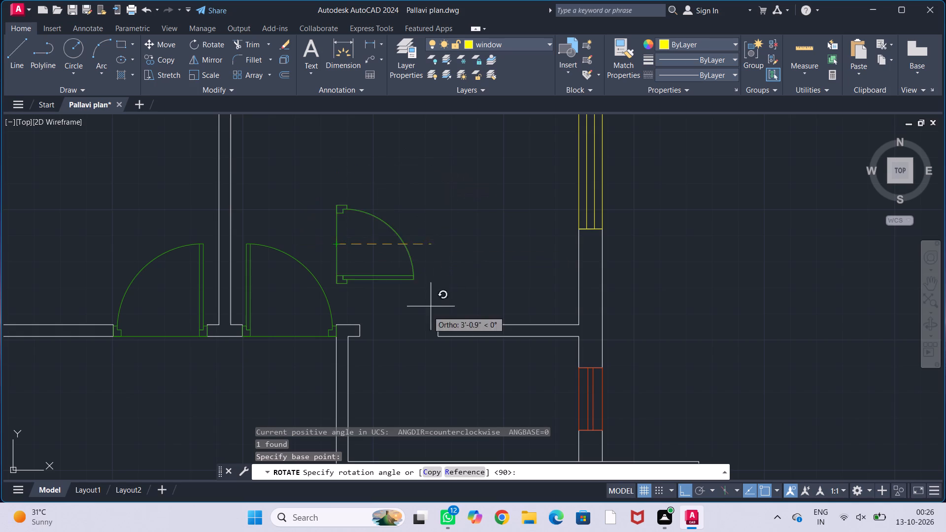
pyautogui.click(338, 371)
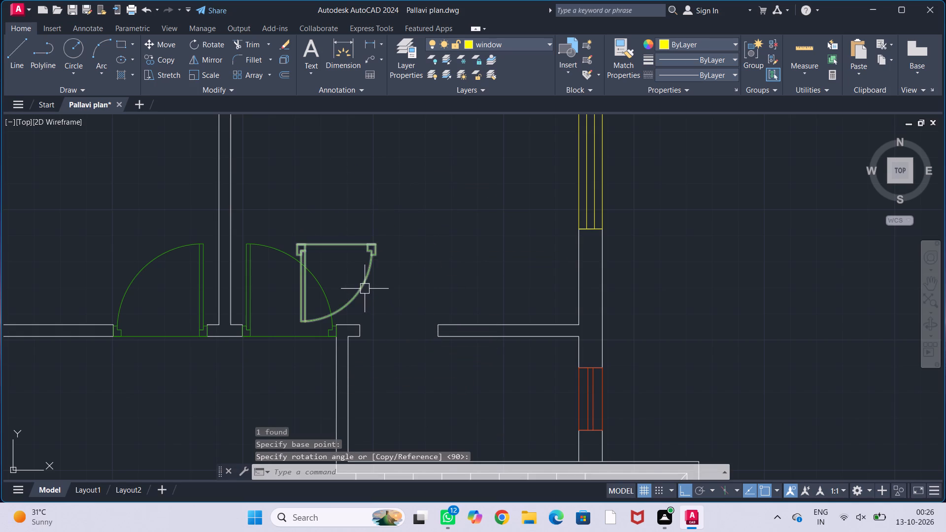
# Move the rotated door by its upper-right corner onto the upper-left corner of the wall bounding the opening's right side.
pyautogui.click(365, 289)
pyautogui.press('m')
pyautogui.press('Return')
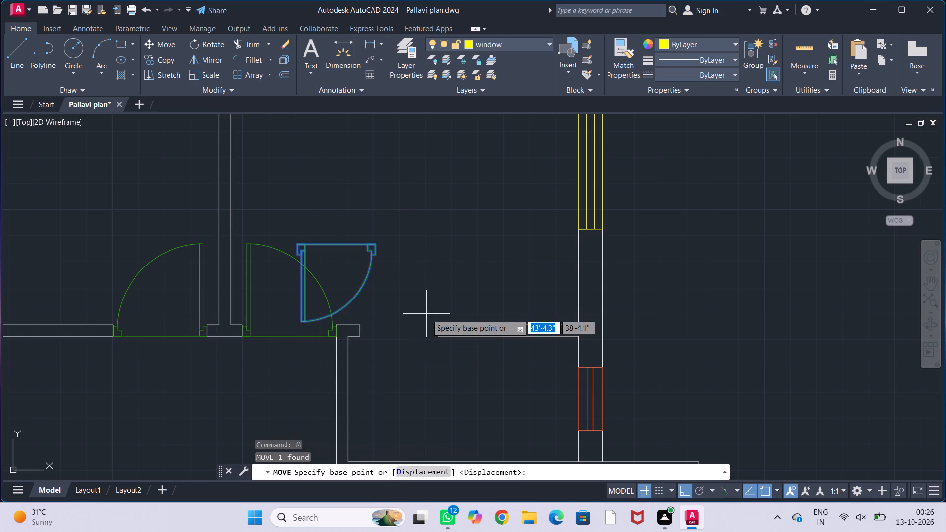
pyautogui.click(380, 240)
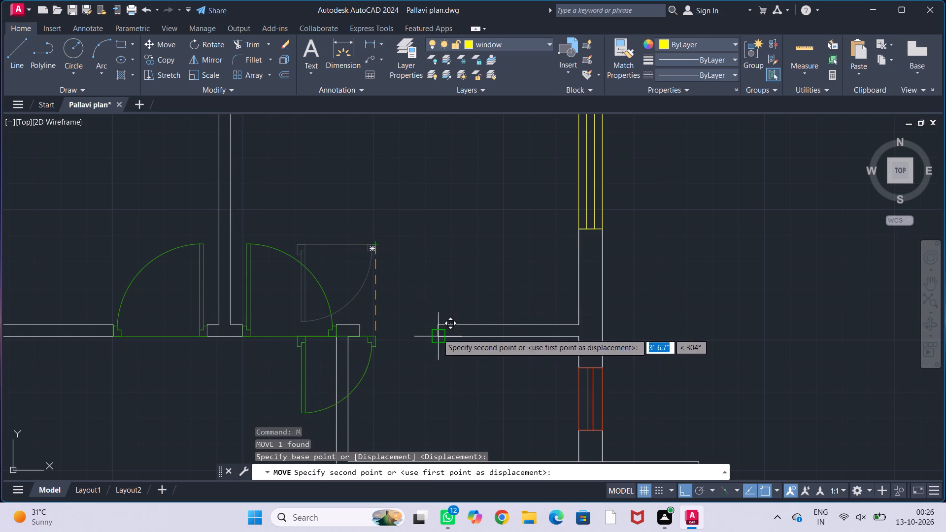
pyautogui.click(436, 324)
pyautogui.press('Escape')
pyautogui.press('Escape')
pyautogui.press('Escape')
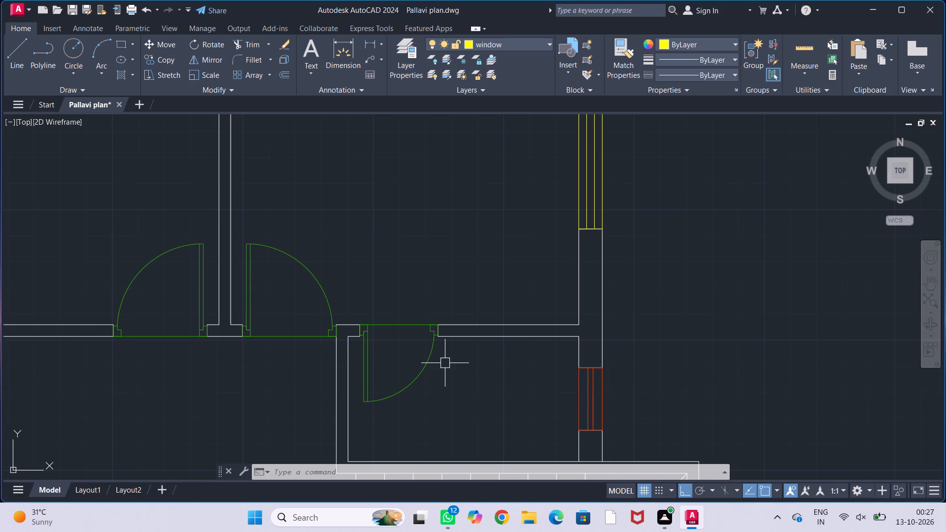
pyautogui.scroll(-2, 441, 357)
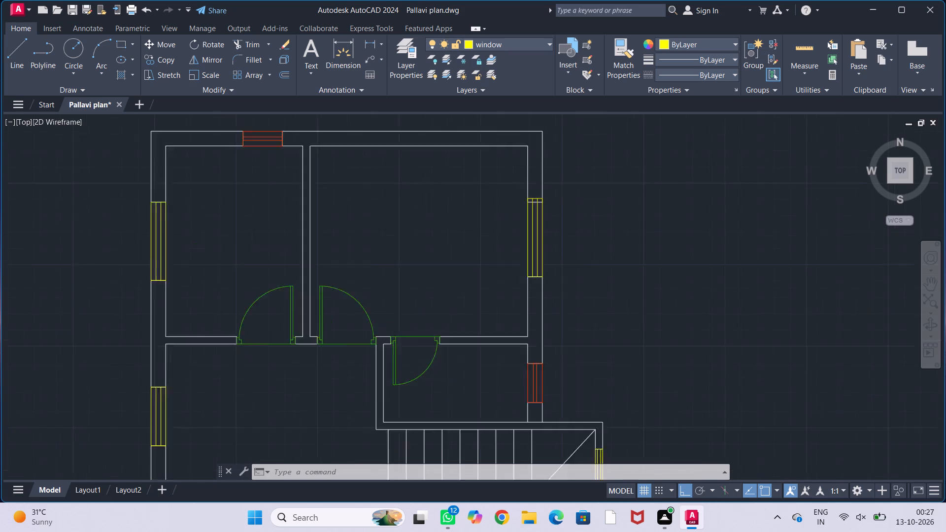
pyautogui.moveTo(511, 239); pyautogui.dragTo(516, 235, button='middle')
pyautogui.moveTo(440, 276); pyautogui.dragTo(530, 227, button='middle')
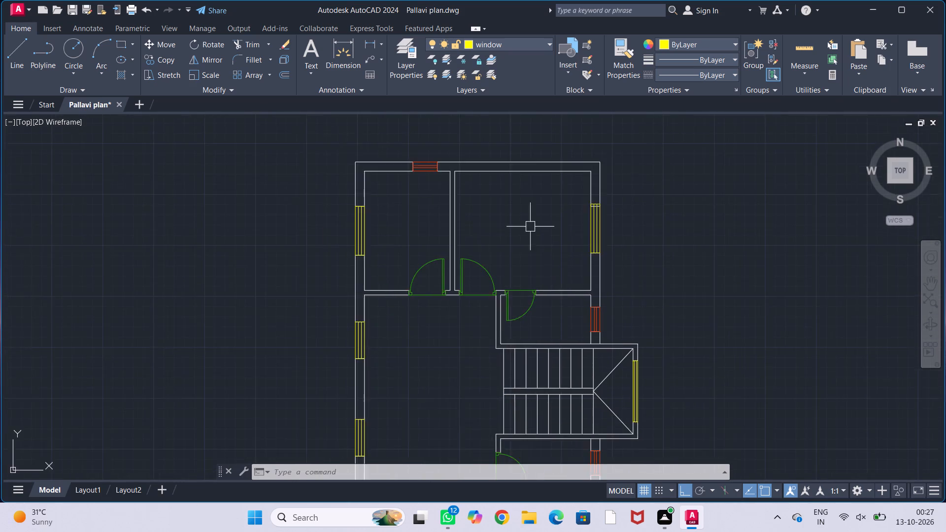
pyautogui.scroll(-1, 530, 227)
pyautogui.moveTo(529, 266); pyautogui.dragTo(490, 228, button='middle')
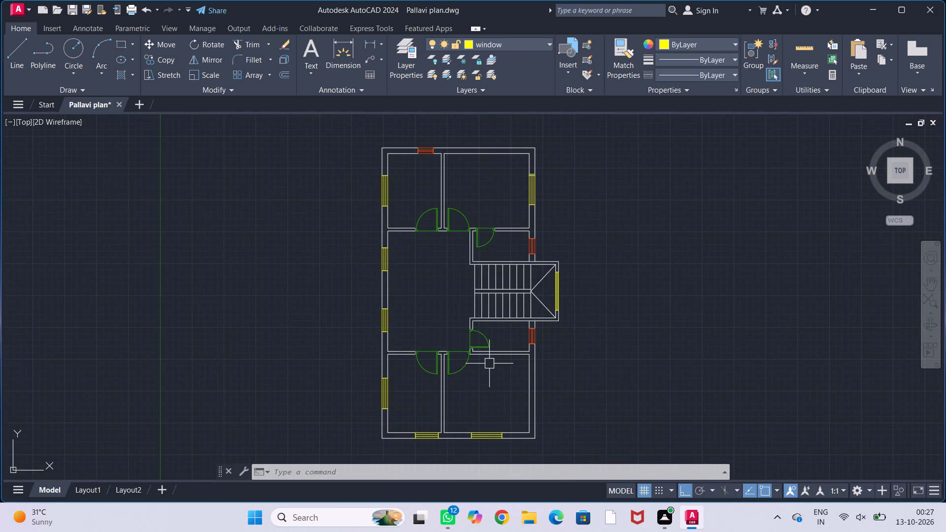
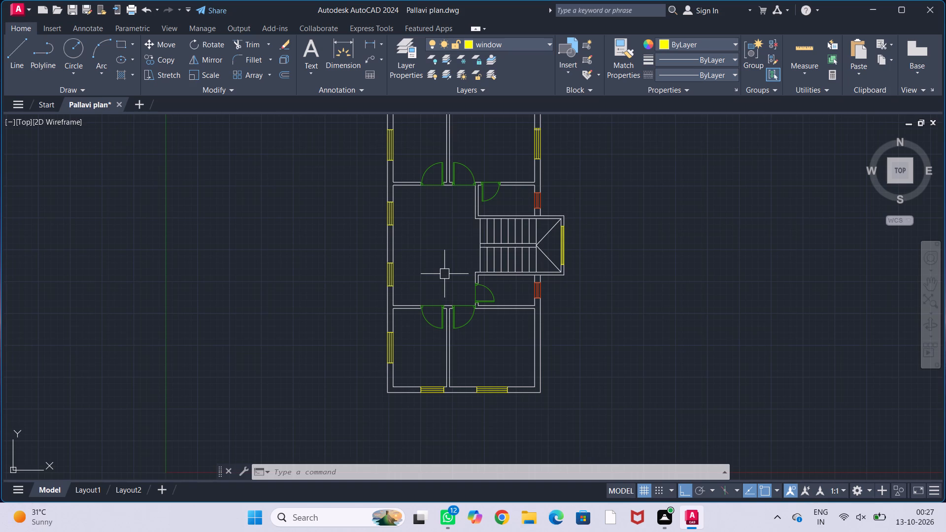
# Erase the yellow window from the bottom exterior wall of the plan's lower-left room.
pyautogui.moveTo(636, 275); pyautogui.dragTo(597, 313, button='middle')
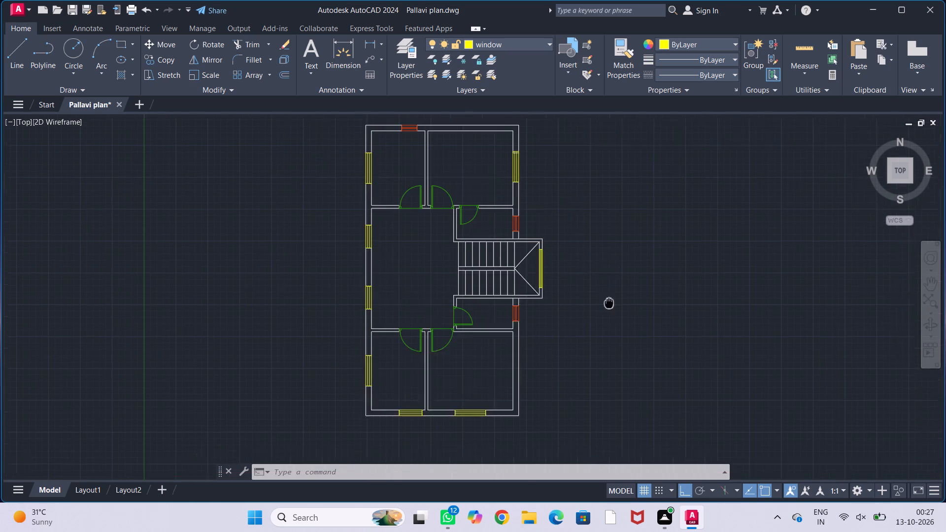
pyautogui.moveTo(597, 313); pyautogui.dragTo(596, 316, button='middle')
pyautogui.moveTo(591, 299); pyautogui.dragTo(612, 301, button='middle')
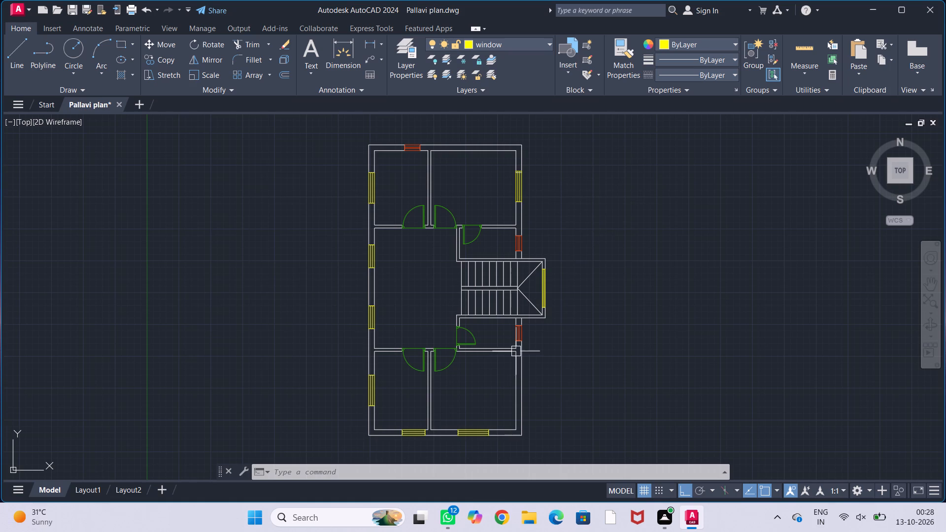
pyautogui.moveTo(476, 404); pyautogui.dragTo(502, 335, button='middle')
pyautogui.scroll(3, 432, 371)
pyautogui.click(451, 338)
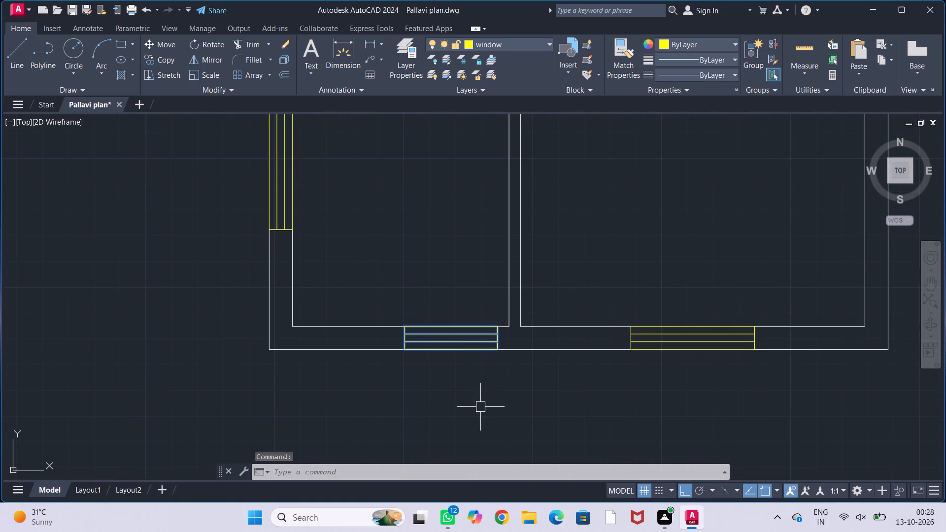
pyautogui.press('Delete')
# Copy the upper-left room's door from its lower jamb corner to the outer corner of the empty opening in the bottom exterior wall.
pyautogui.scroll(-1, 479, 406)
pyautogui.moveTo(473, 328); pyautogui.dragTo(473, 352, button='middle')
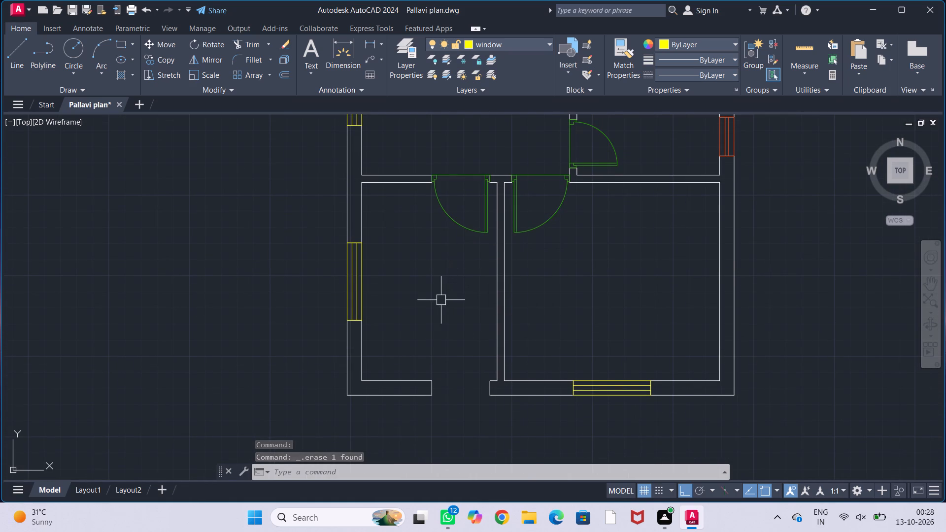
pyautogui.scroll(-1, 439, 303)
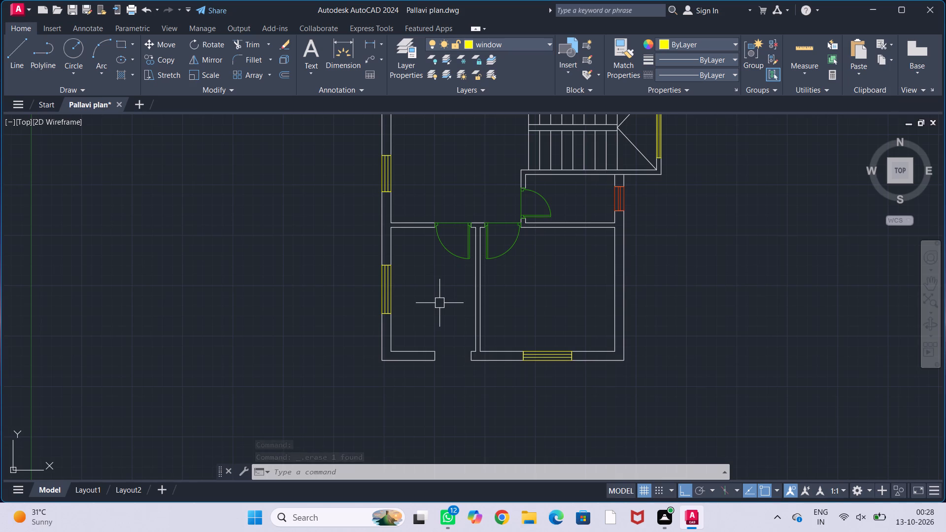
pyautogui.moveTo(437, 362); pyautogui.dragTo(429, 408, button='middle')
pyautogui.moveTo(461, 195); pyautogui.dragTo(446, 393, button='middle')
pyautogui.click(437, 273)
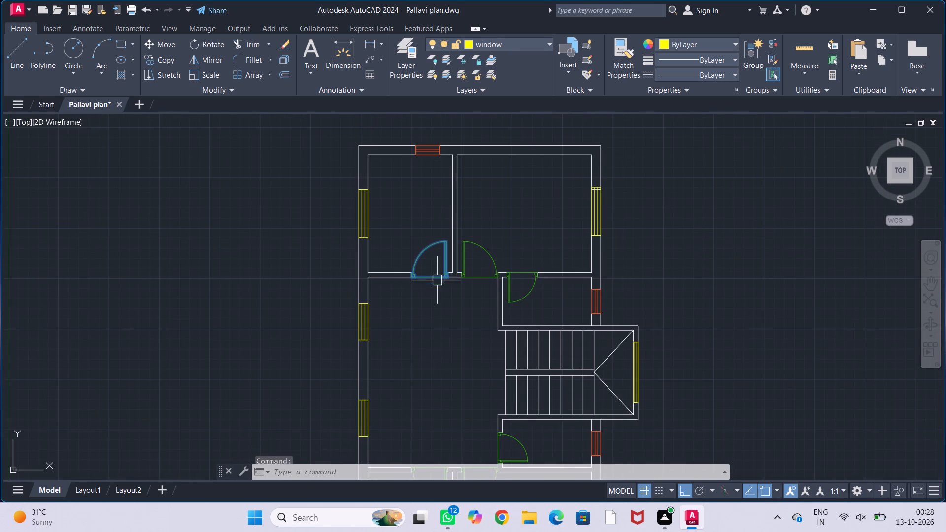
pyautogui.write('co')
pyautogui.press('Return')
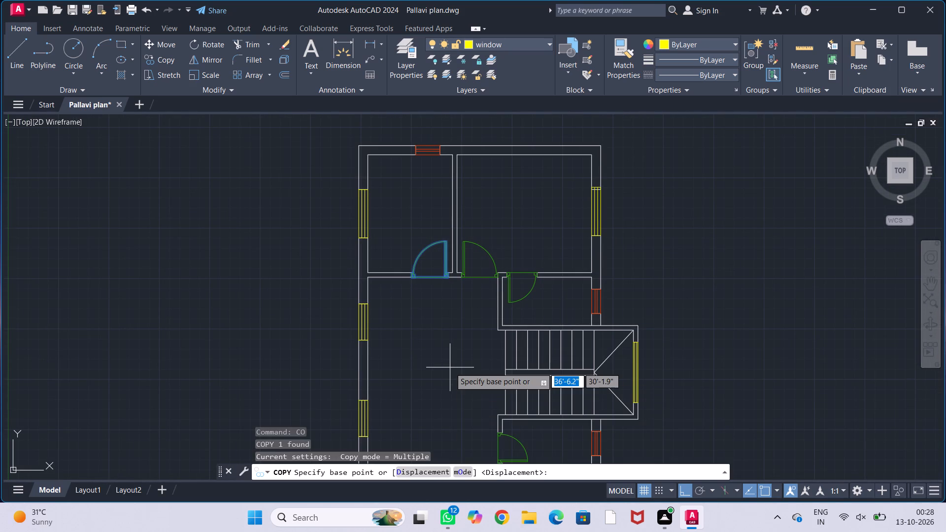
pyautogui.scroll(3, 430, 279)
pyautogui.scroll(1, 497, 264)
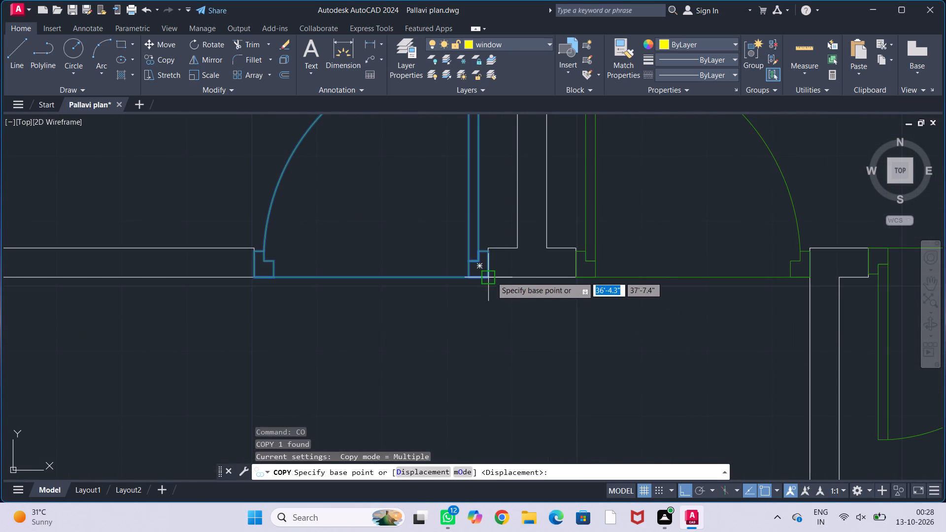
pyautogui.click(491, 276)
pyautogui.scroll(-3, 479, 370)
pyautogui.moveTo(485, 413); pyautogui.dragTo(454, 211, button='middle')
pyautogui.moveTo(434, 350); pyautogui.dragTo(429, 237, button='middle')
pyautogui.moveTo(417, 403); pyautogui.dragTo(416, 278, button='middle')
pyautogui.scroll(1, 417, 295)
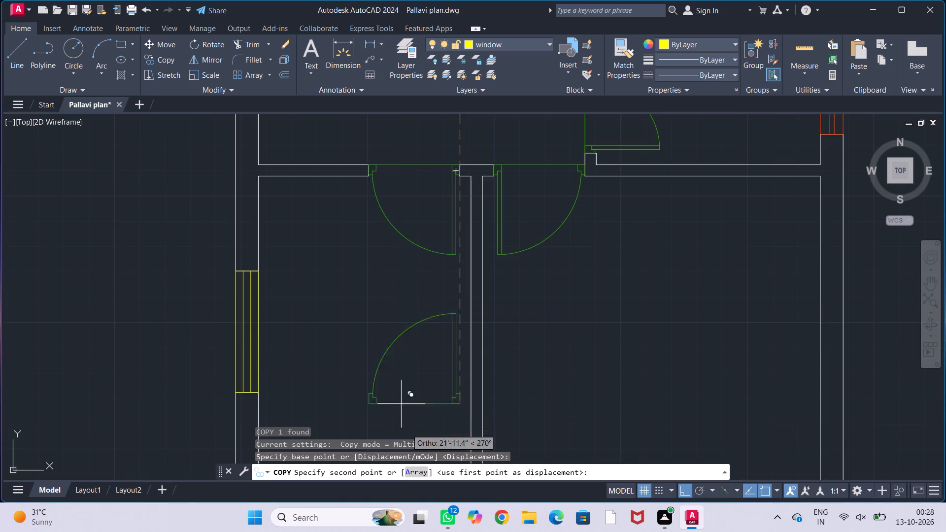
pyautogui.moveTo(412, 422); pyautogui.dragTo(413, 315, button='middle')
pyautogui.moveTo(404, 423); pyautogui.dragTo(403, 338, button='middle')
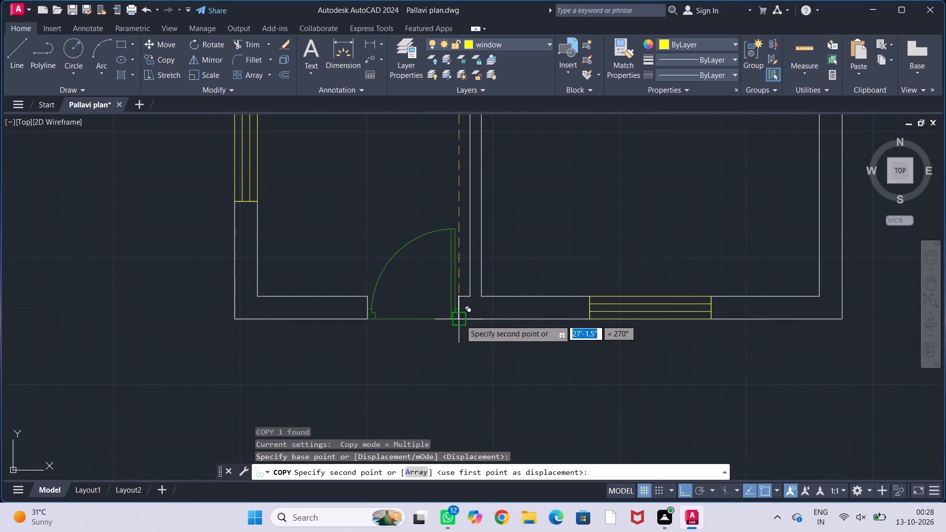
pyautogui.click(460, 320)
pyautogui.press('Escape')
pyautogui.press('Escape')
pyautogui.press('Escape')
# Make the wall layer current.
pyautogui.scroll(-2, 478, 355)
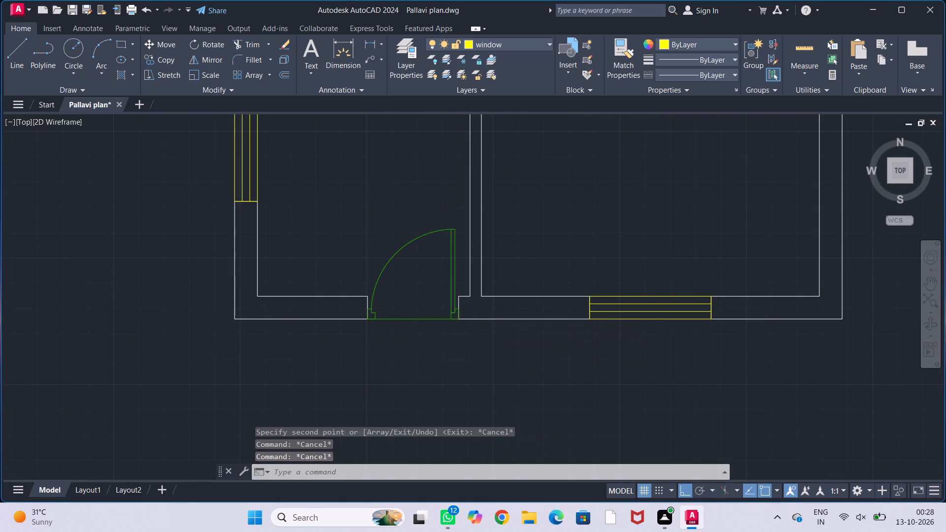
pyautogui.scroll(-1, 478, 355)
pyautogui.moveTo(519, 317); pyautogui.dragTo(463, 339, button='middle')
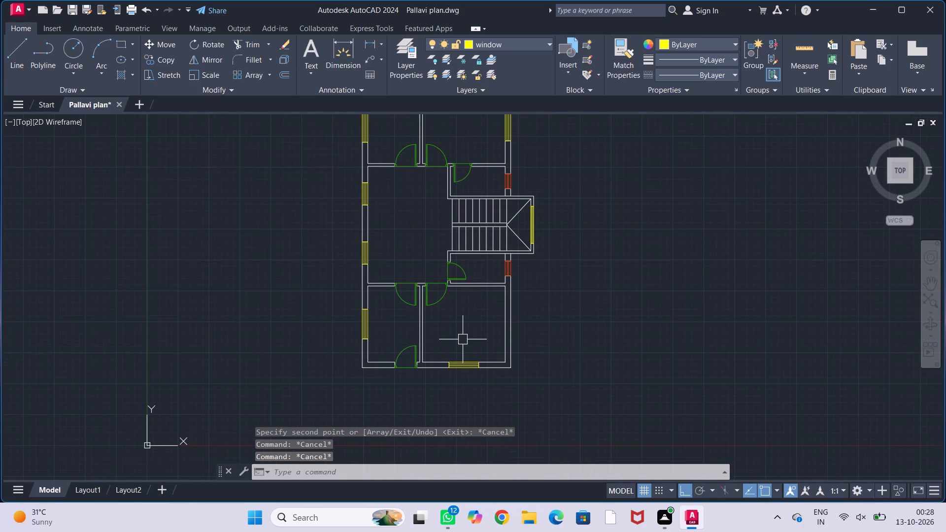
pyautogui.moveTo(463, 339); pyautogui.dragTo(479, 397, button='middle')
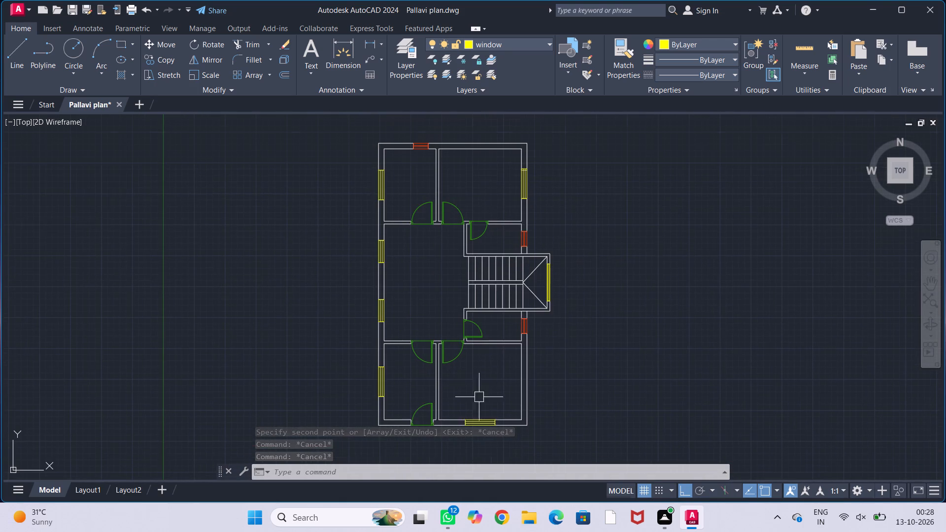
pyautogui.moveTo(426, 272); pyautogui.dragTo(407, 271, button='middle')
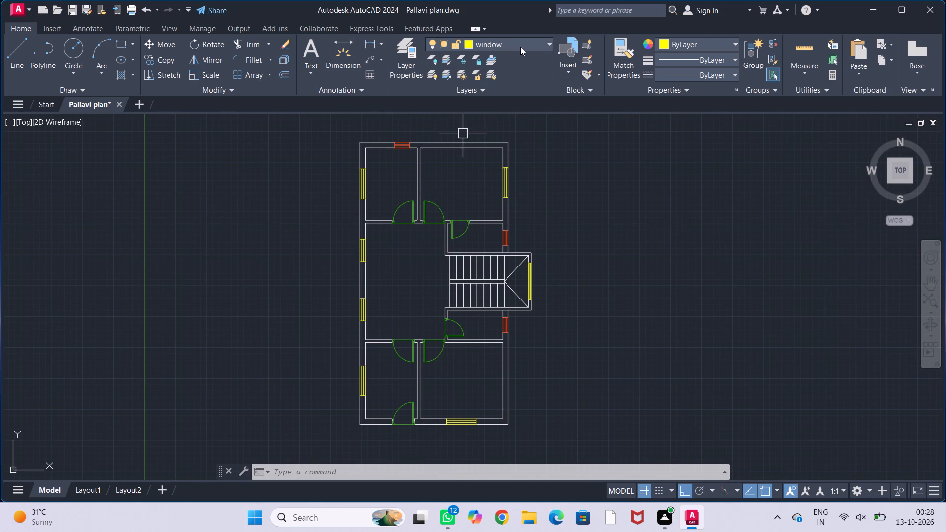
pyautogui.click(520, 47)
pyautogui.click(506, 118)
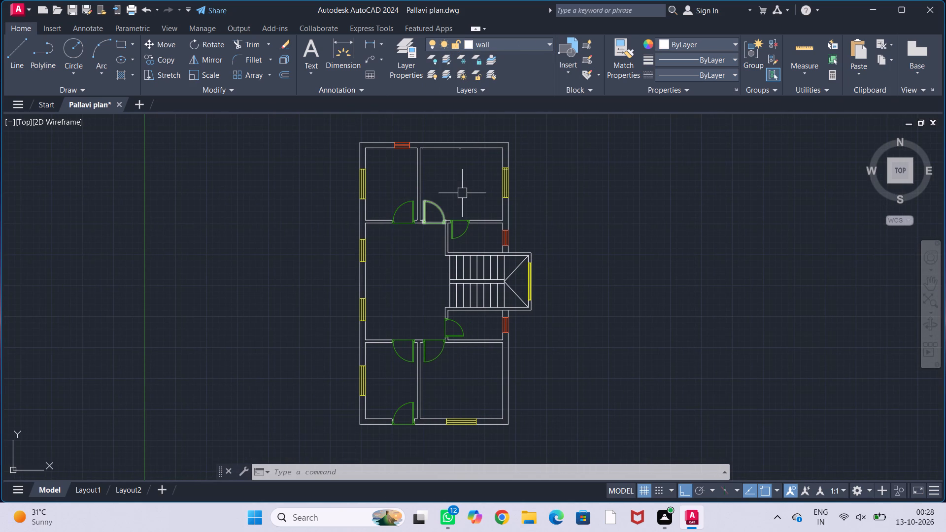
# Add a two-line multiline text label in the upper-right room reading BEDROOM-1 and 11'-0" X 9'9".
pyautogui.moveTo(465, 193); pyautogui.dragTo(449, 205, button='middle')
pyautogui.moveTo(445, 192); pyautogui.dragTo(440, 217, button='middle')
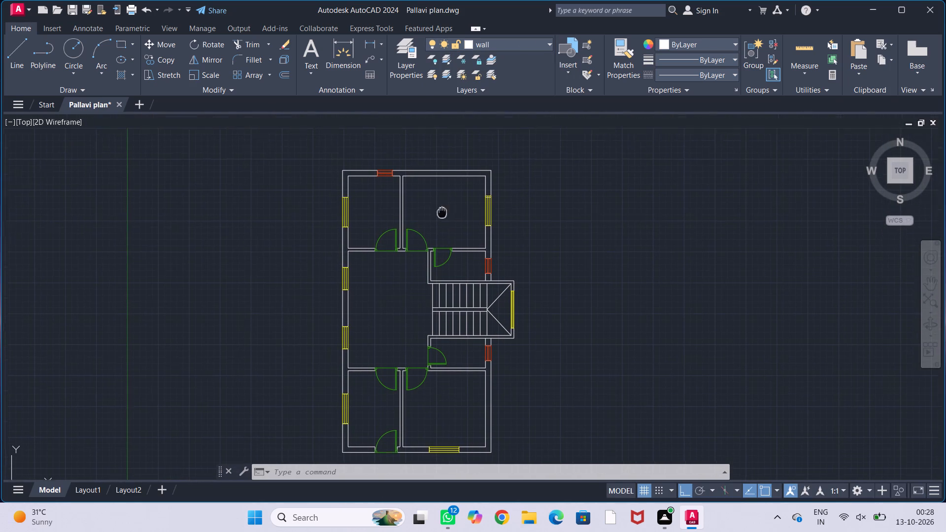
pyautogui.moveTo(440, 217); pyautogui.dragTo(438, 218, button='middle')
pyautogui.scroll(1, 360, 186)
pyautogui.scroll(1, 374, 243)
pyautogui.moveTo(373, 238); pyautogui.dragTo(311, 247, button='middle')
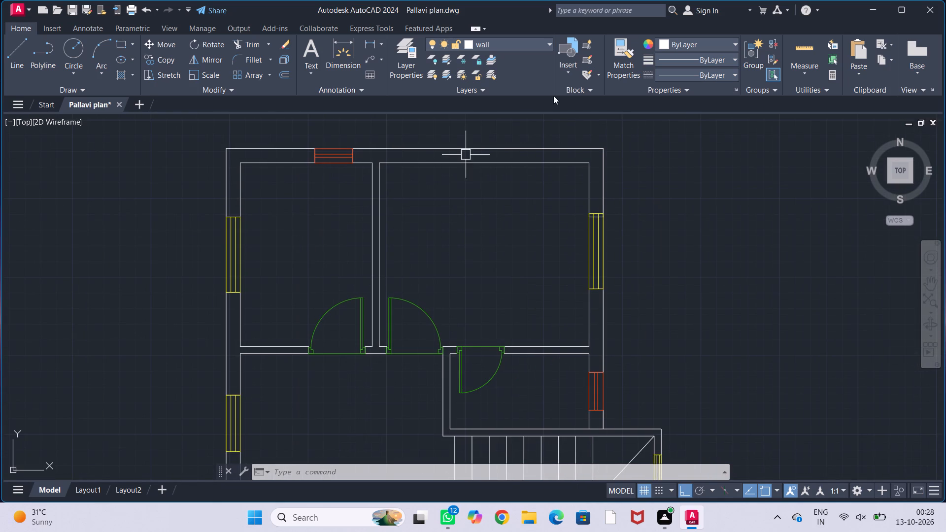
pyautogui.moveTo(506, 260); pyautogui.dragTo(483, 228, button='middle')
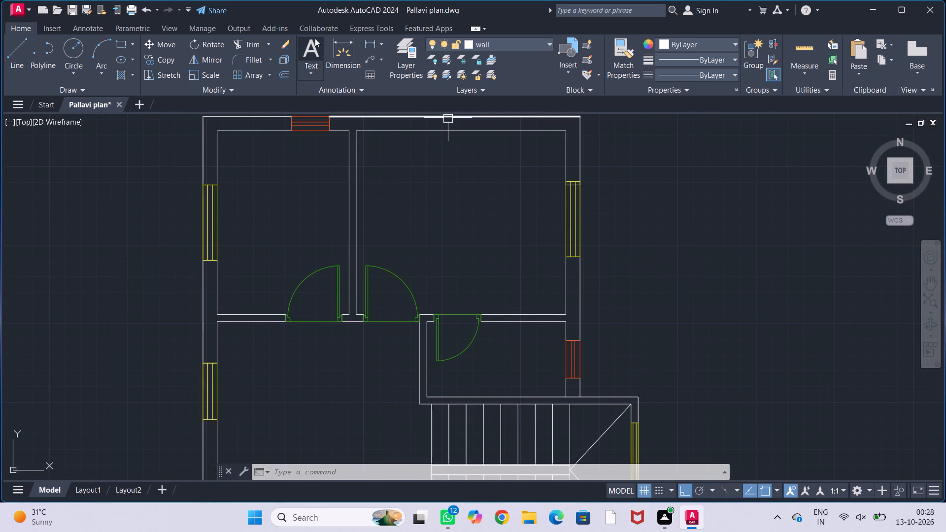
pyautogui.click(315, 38)
pyautogui.click(433, 189)
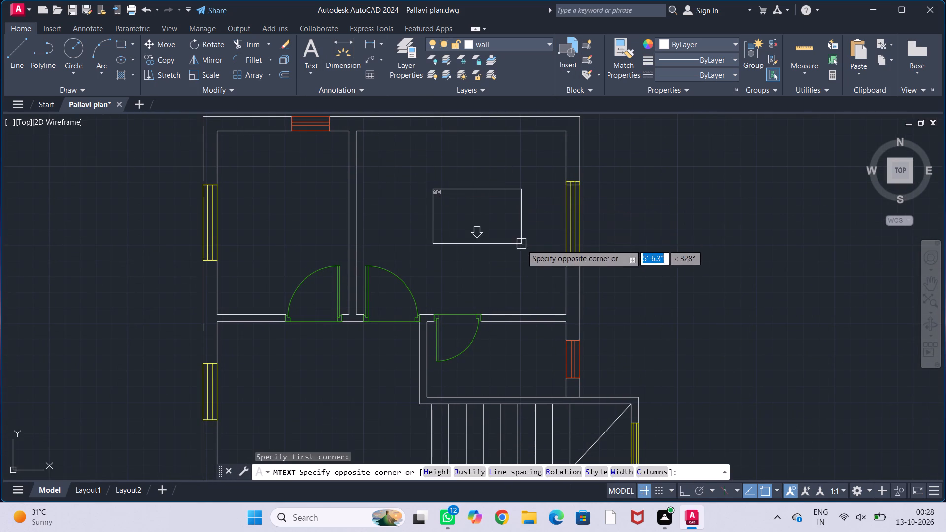
pyautogui.click(511, 234)
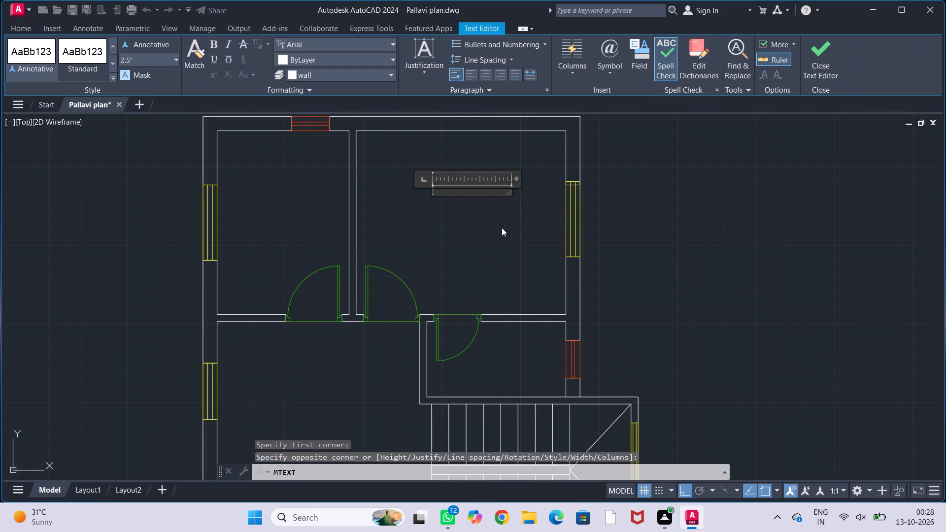
pyautogui.write('bed')
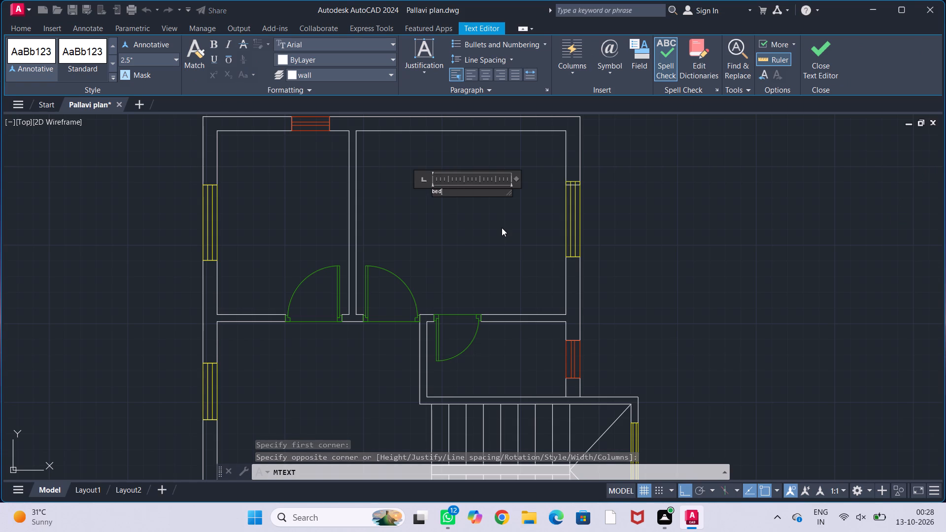
pyautogui.press('BackSpace')
pyautogui.press('BackSpace')
pyautogui.press('BackSpace')
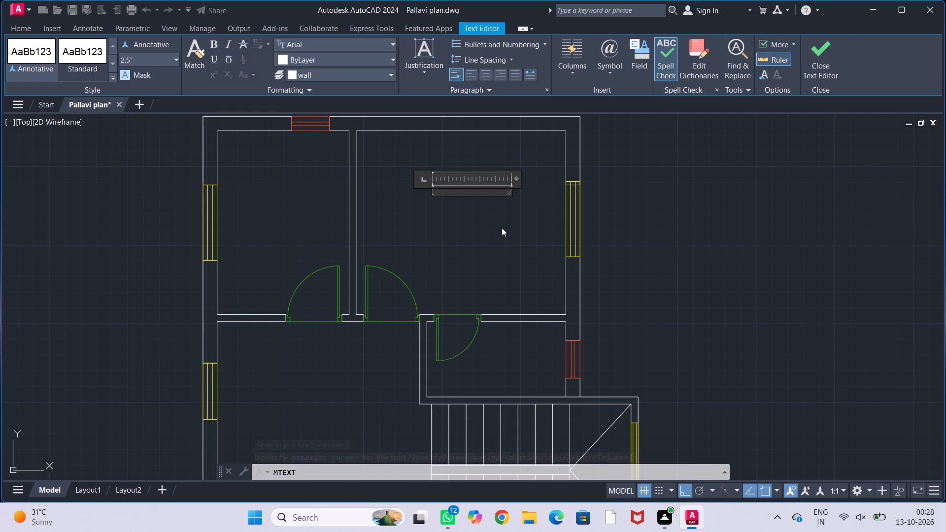
pyautogui.write('BEDROOM-1')
pyautogui.press('Return')
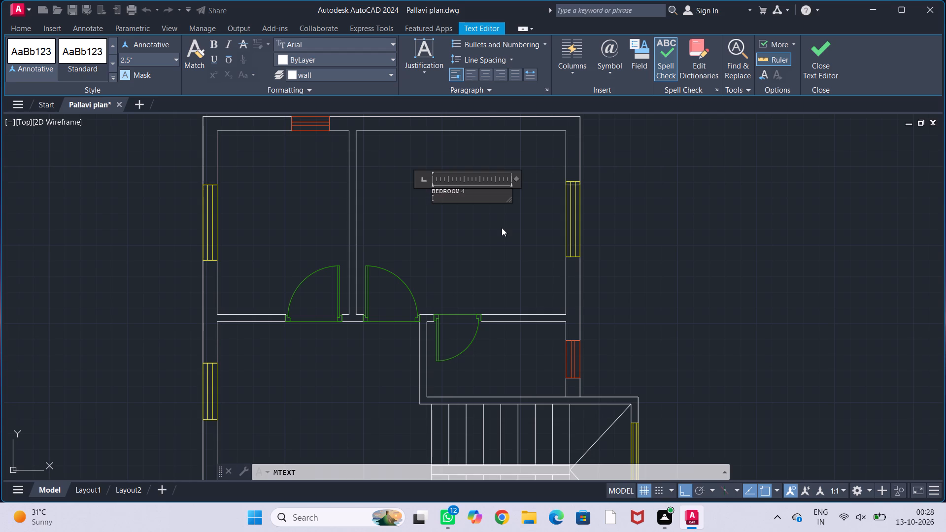
pyautogui.write("11'")
pyautogui.press('-')
pyautogui.write('0" X')
pyautogui.press('space')
pyautogui.write('9\'9"')
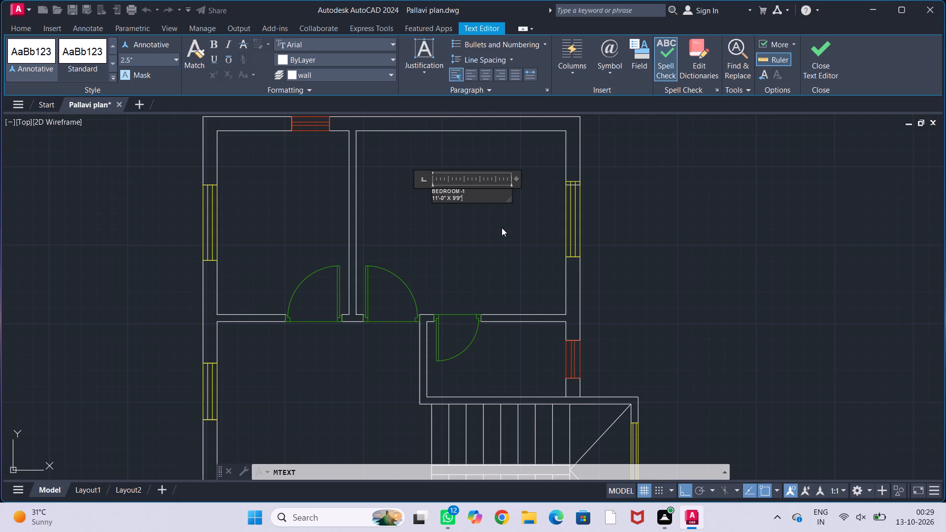
pyautogui.click(502, 228)
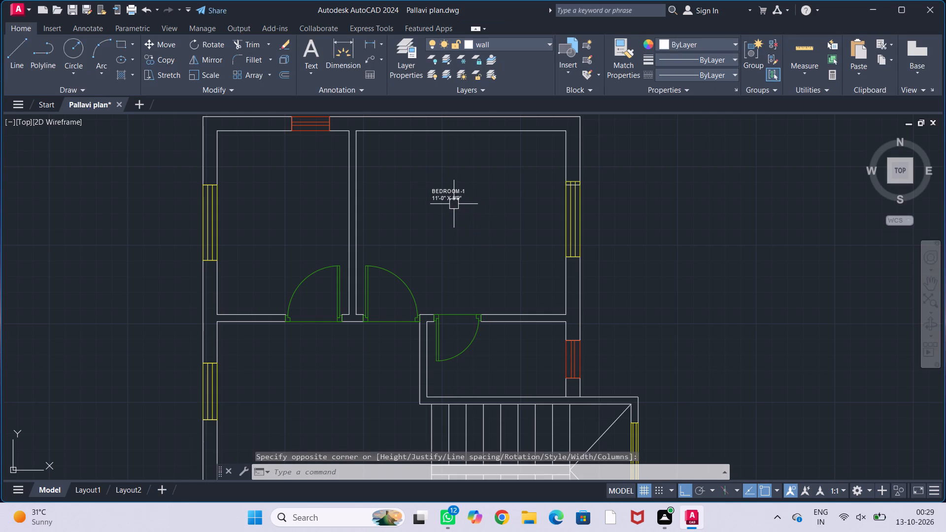
# Insert a hyphen into the second dimension of the BEDROOM-1 label, making the line 11'-0" X 9-'9".
pyautogui.doubleClick(454, 196)
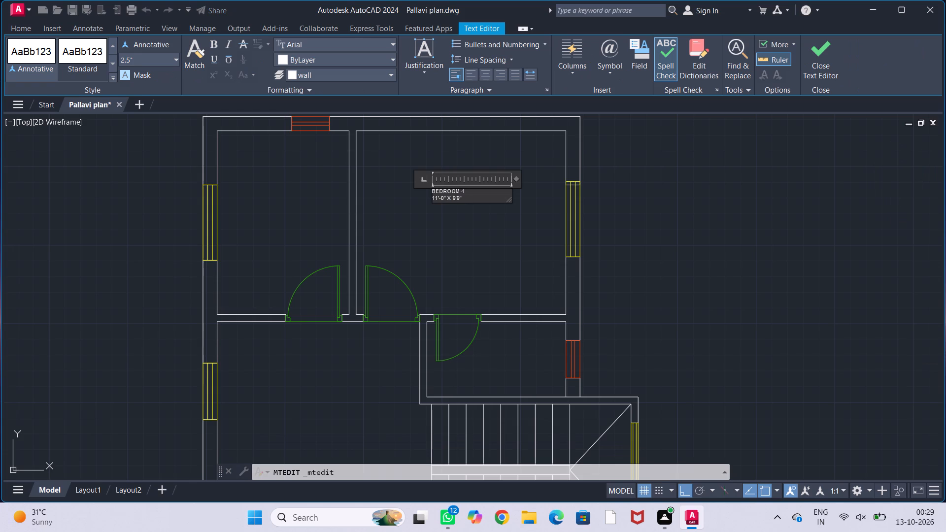
pyautogui.click(456, 198)
pyautogui.press('-')
pyautogui.click(476, 223)
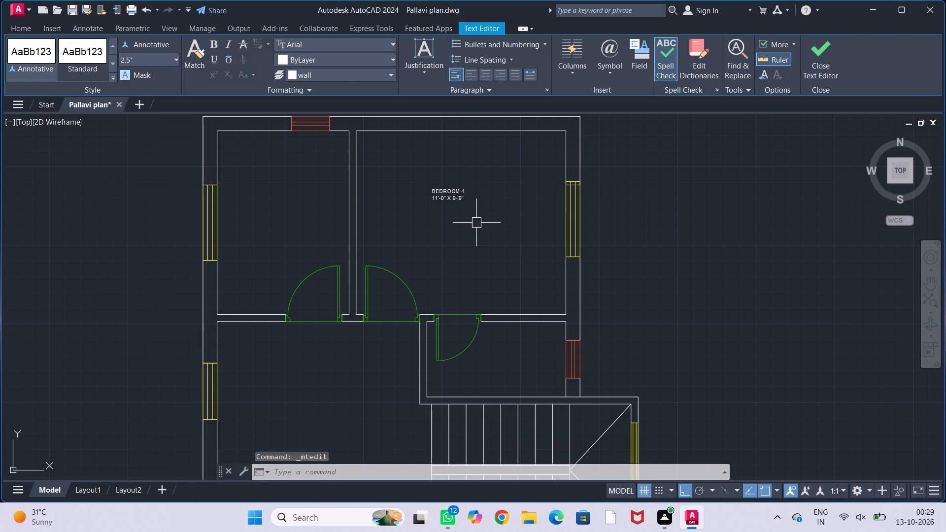
# Set the text height of the BEDROOM-1 label in the upper-right room to 5".
pyautogui.moveTo(404, 182); pyautogui.dragTo(426, 182)
pyautogui.click(501, 231)
pyautogui.rightClick(494, 229)
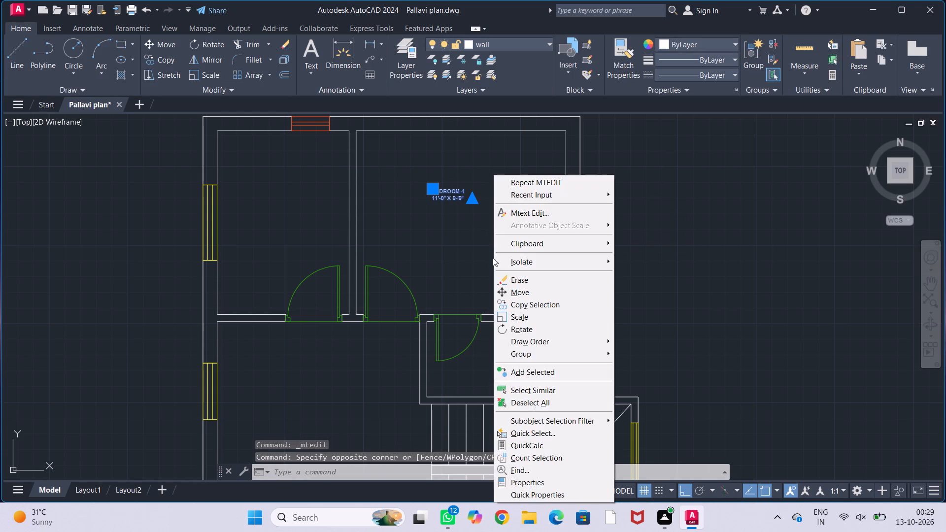
pyautogui.click(536, 478)
pyautogui.scroll(-1, 78, 196)
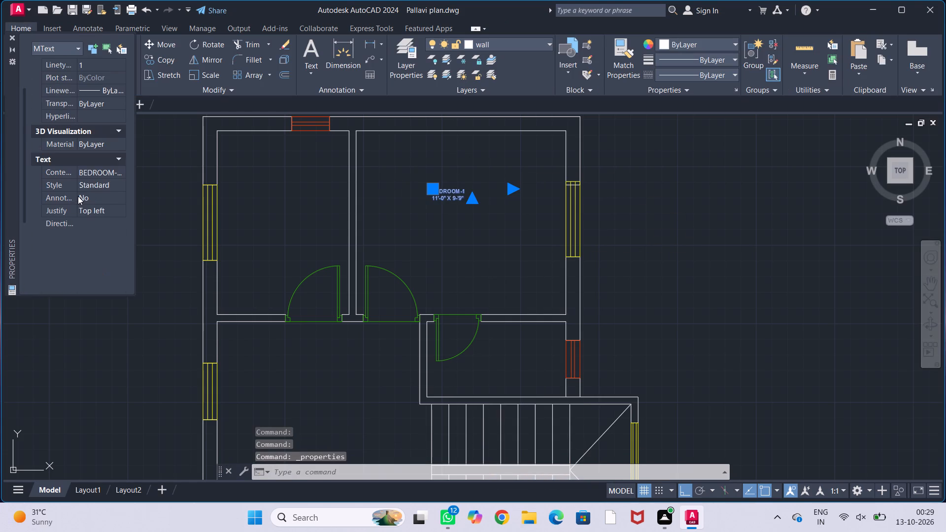
pyautogui.scroll(-1, 78, 197)
pyautogui.click(93, 170)
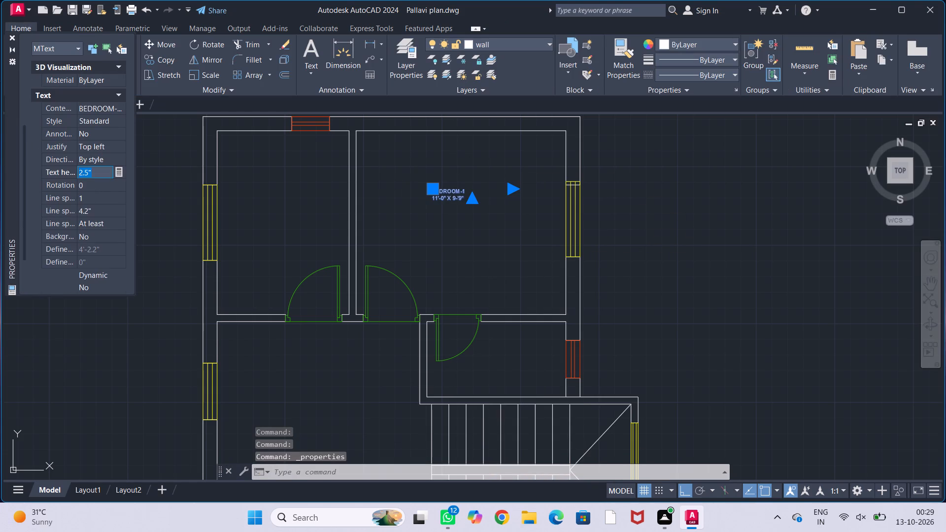
pyautogui.press('BackSpace')
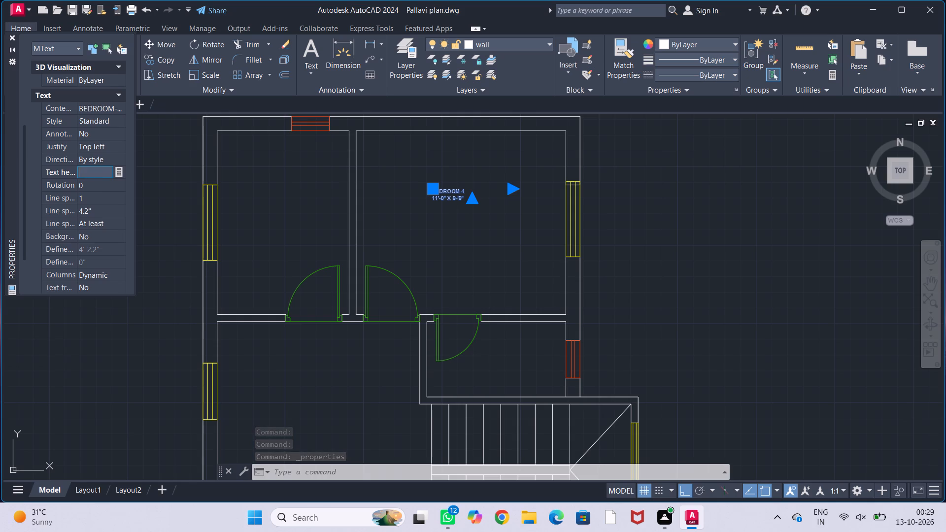
pyautogui.press('5')
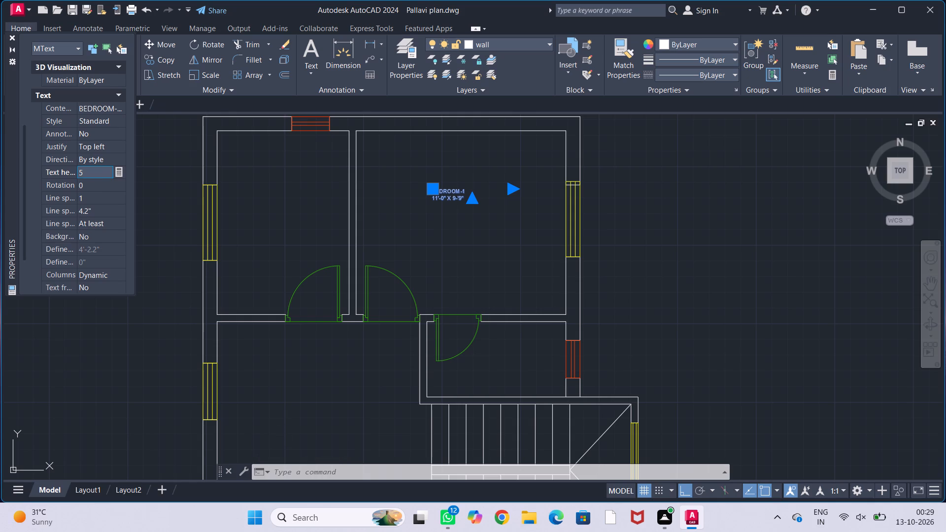
pyautogui.hotkey('shift', '"')
pyautogui.click(150, 188)
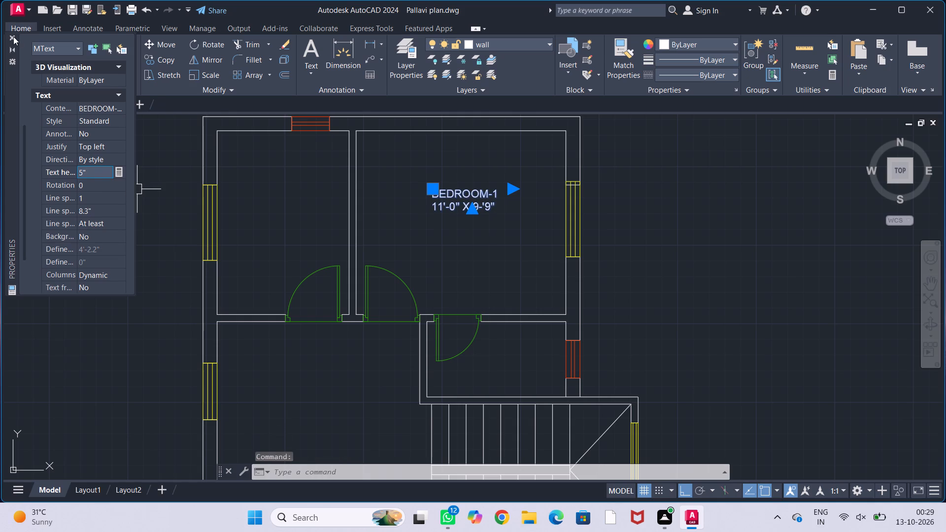
pyautogui.click(13, 36)
pyautogui.press('Escape')
pyautogui.press('Escape')
pyautogui.press('Escape')
pyautogui.press('Escape')
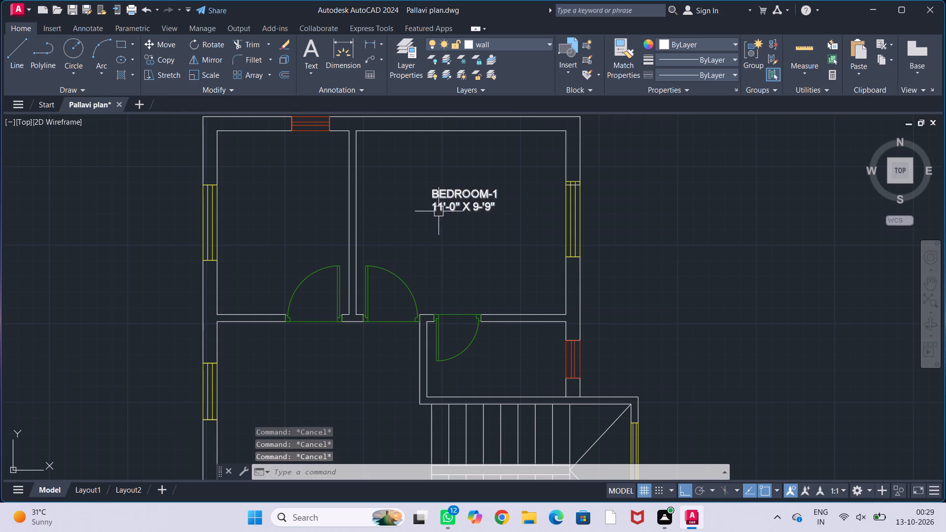
# Copy the BEDROOM-1 label into the upper-left room and, with Ortho off, into the small room above the staircase.
pyautogui.click(443, 210)
pyautogui.write('CO')
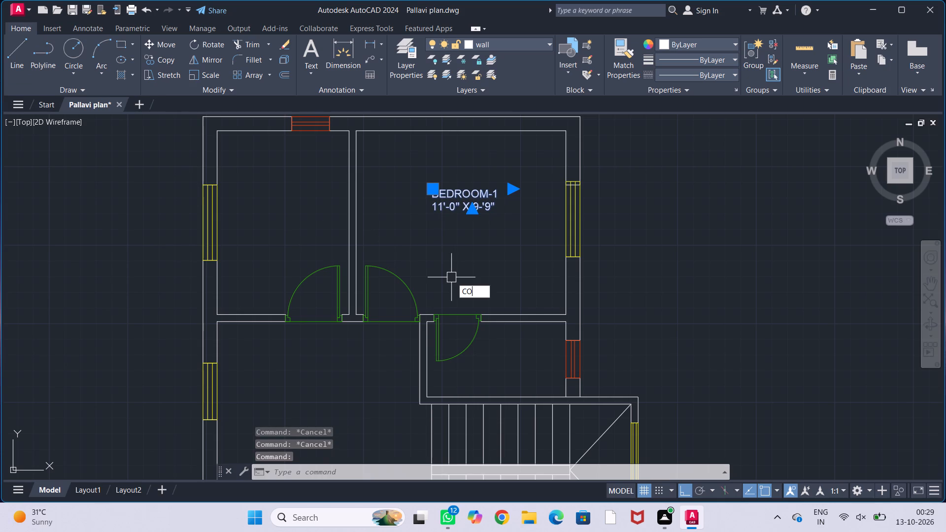
pyautogui.press('Return')
pyautogui.click(435, 212)
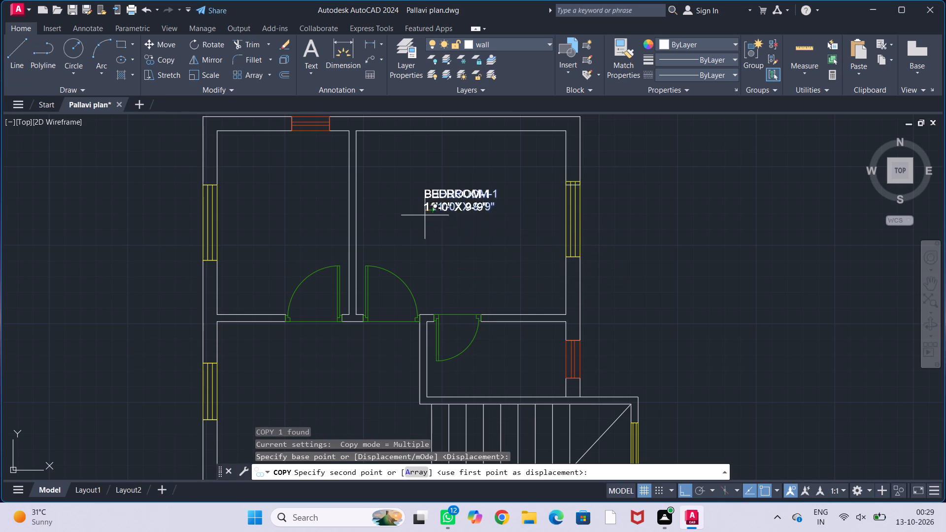
pyautogui.click(254, 225)
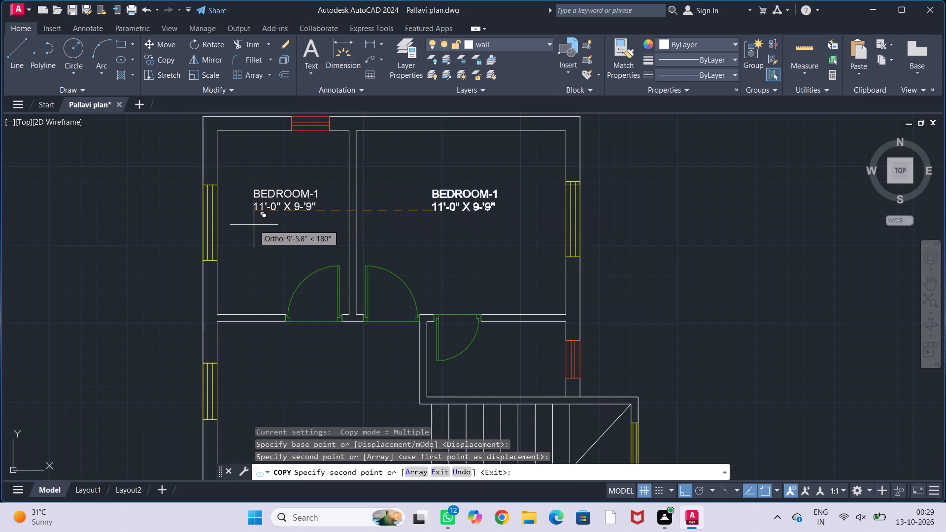
pyautogui.press('F8')
pyautogui.moveTo(396, 259); pyautogui.dragTo(389, 197, button='middle')
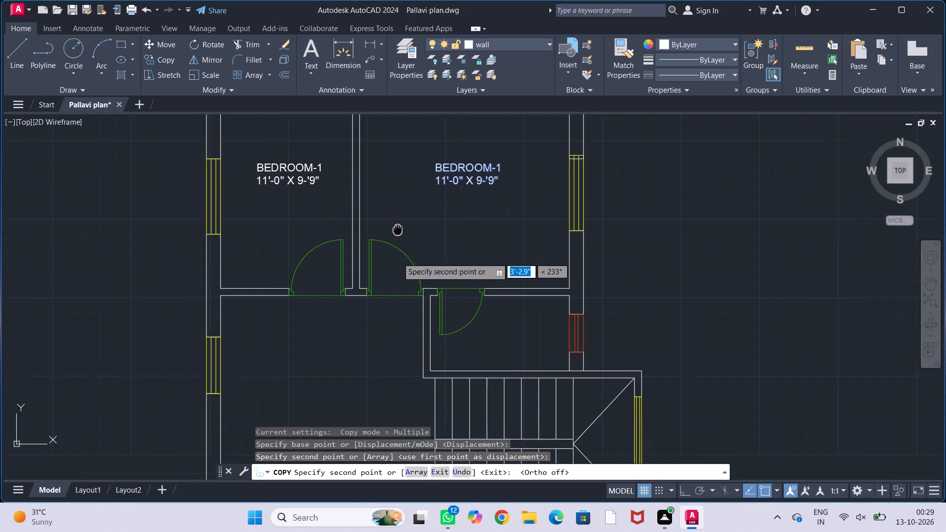
pyautogui.moveTo(389, 197); pyautogui.dragTo(387, 184, button='middle')
pyautogui.click(474, 294)
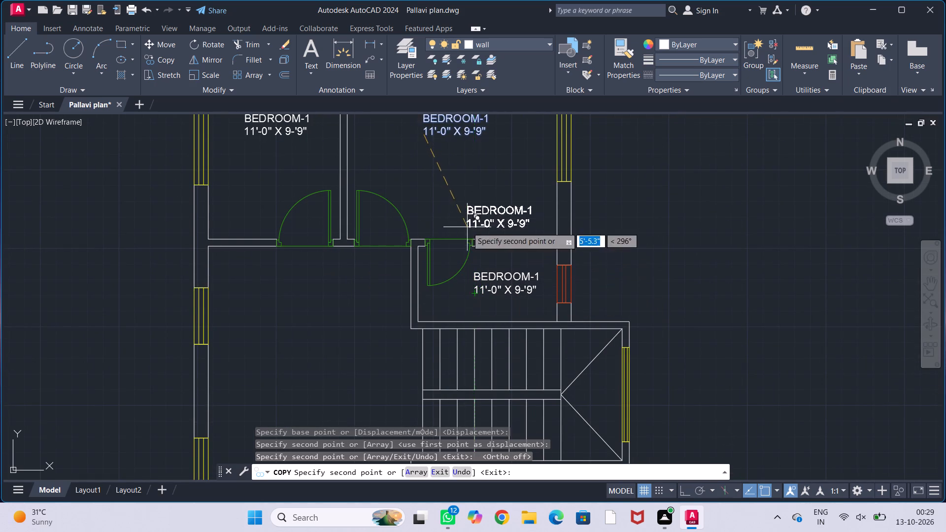
# Place further copies of the label in the central hall, the small room below the staircase and both bottom rooms.
pyautogui.moveTo(467, 227); pyautogui.dragTo(485, 171, button='middle')
pyautogui.scroll(-1, 313, 318)
pyautogui.moveTo(317, 338); pyautogui.dragTo(321, 266, button='middle')
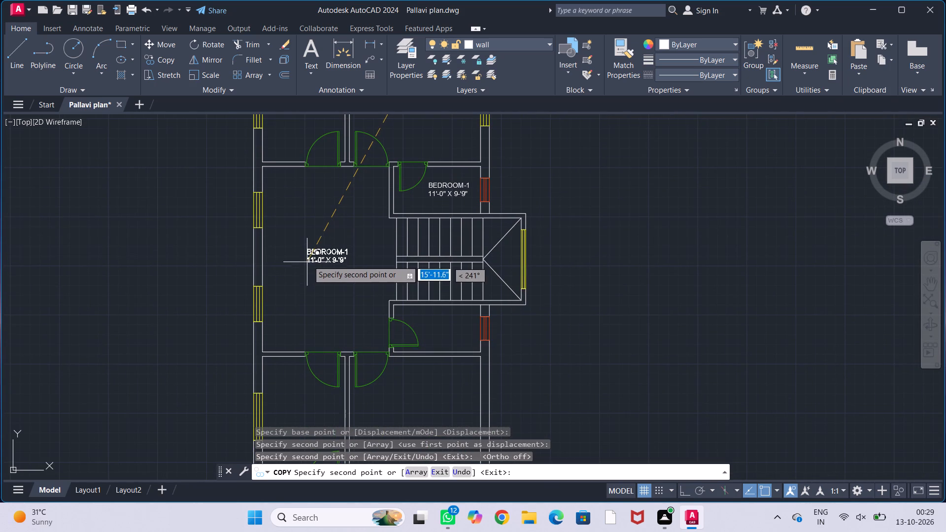
pyautogui.click(307, 259)
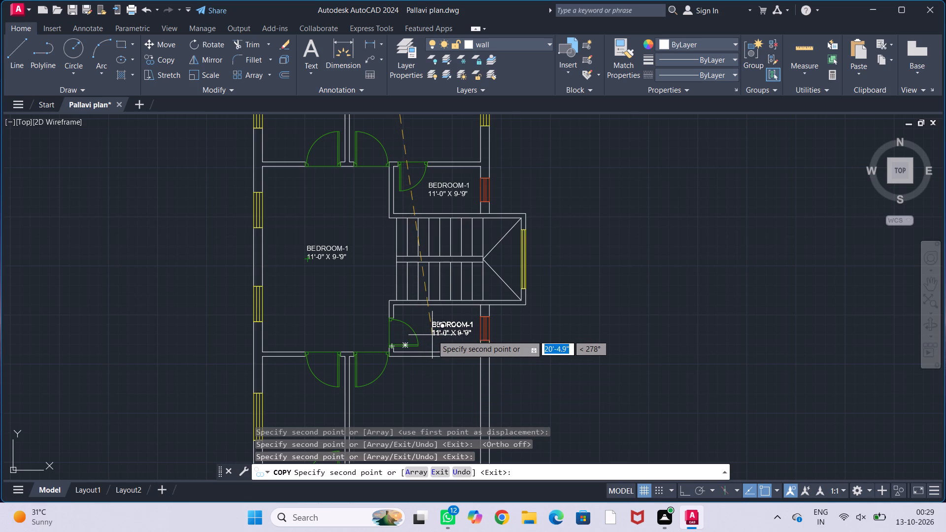
pyautogui.click(432, 335)
pyautogui.moveTo(435, 413); pyautogui.dragTo(466, 299, button='middle')
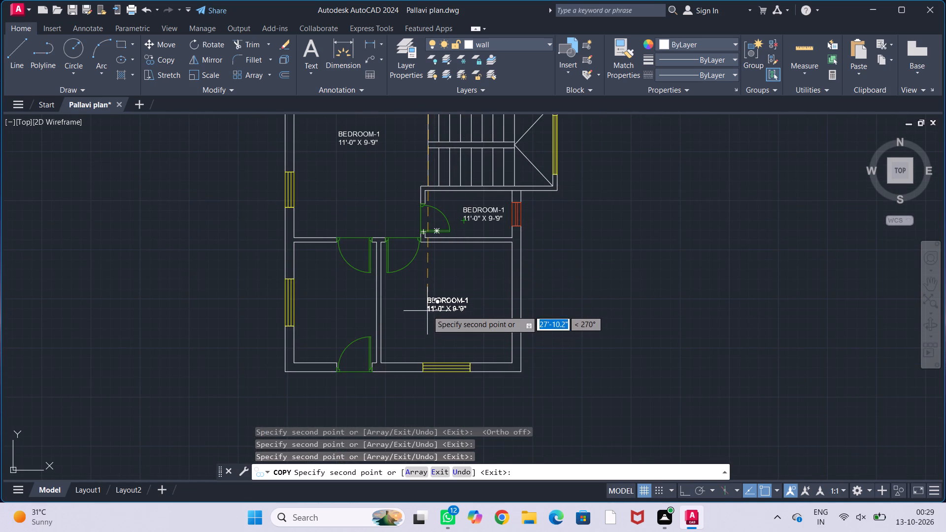
pyautogui.click(428, 309)
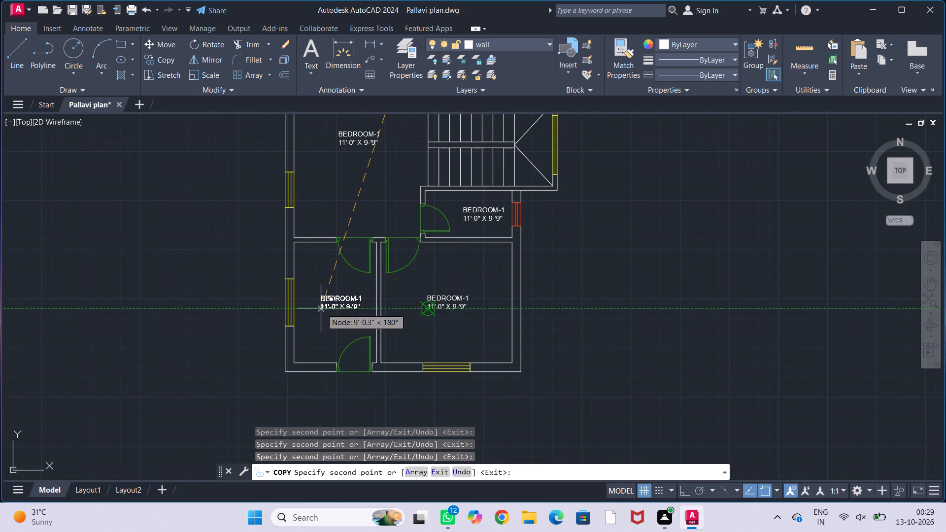
pyautogui.click(318, 308)
pyautogui.press('Escape')
pyautogui.press('Escape')
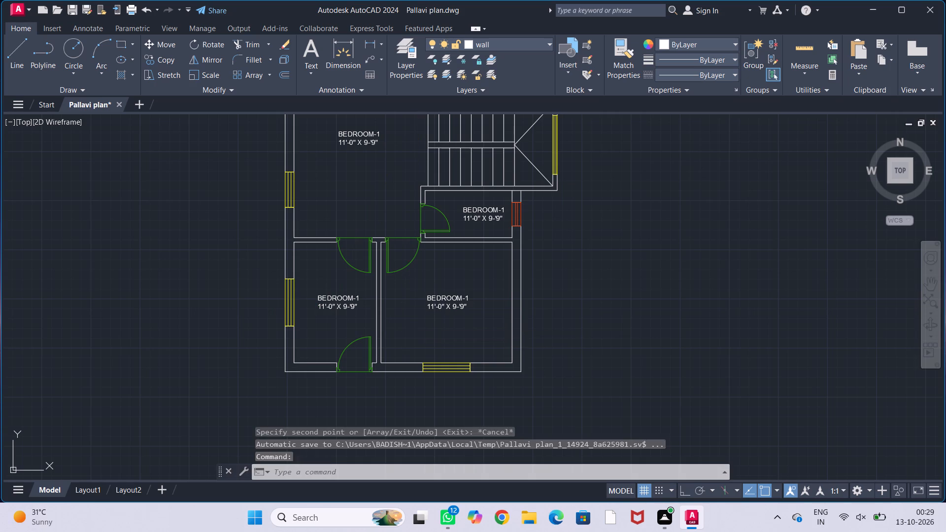
pyautogui.press('Escape')
pyautogui.press('Escape')
pyautogui.press('Escape')
# Replace the name in the upper-left room's copied label with KITCHEN.
pyautogui.moveTo(407, 311); pyautogui.dragTo(428, 378, button='middle')
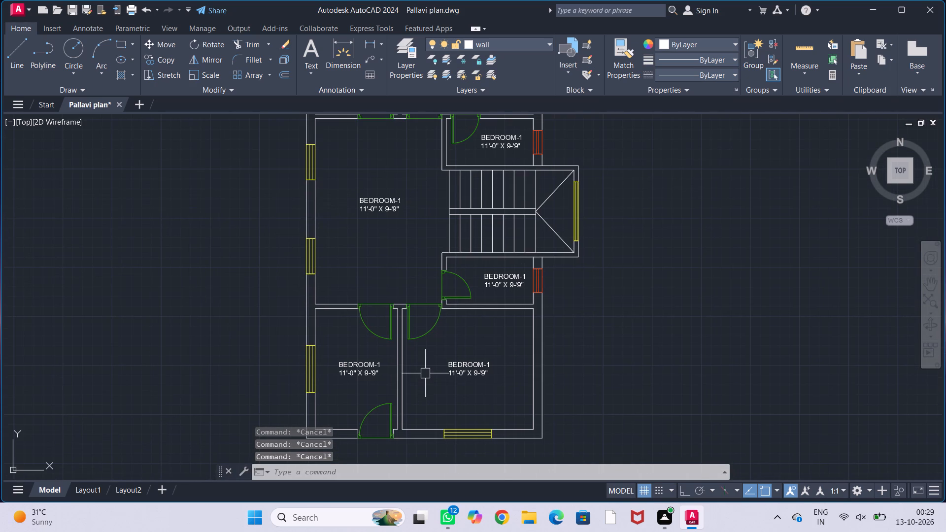
pyautogui.moveTo(378, 239); pyautogui.dragTo(363, 365, button='middle')
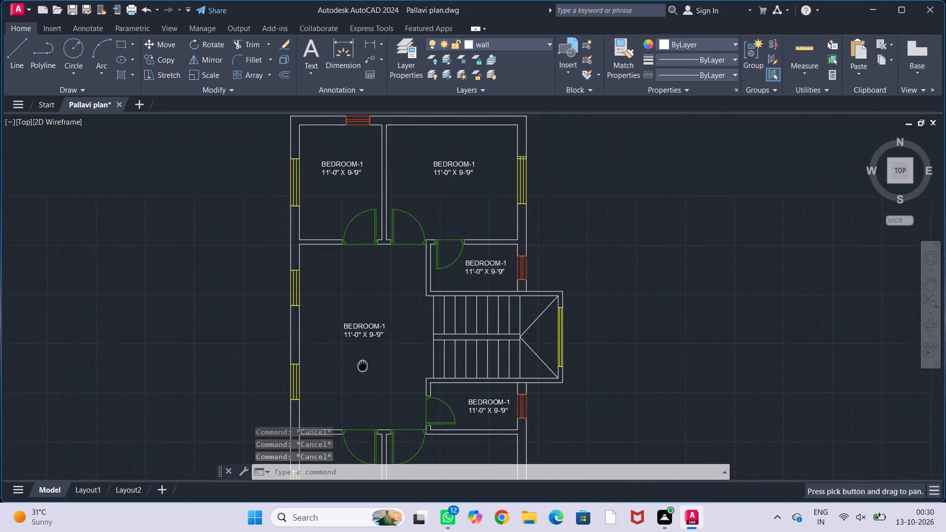
pyautogui.moveTo(360, 273); pyautogui.dragTo(361, 316, button='middle')
pyautogui.scroll(2, 340, 224)
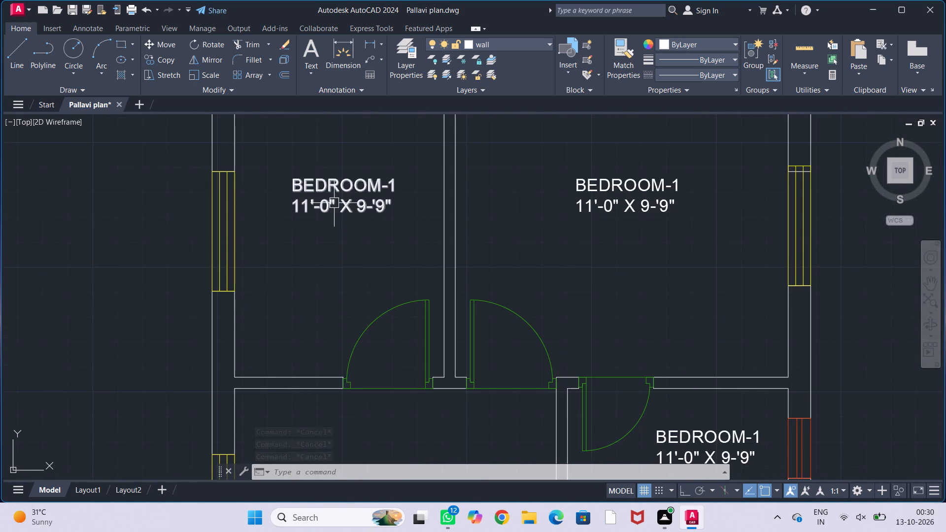
pyautogui.doubleClick(337, 187)
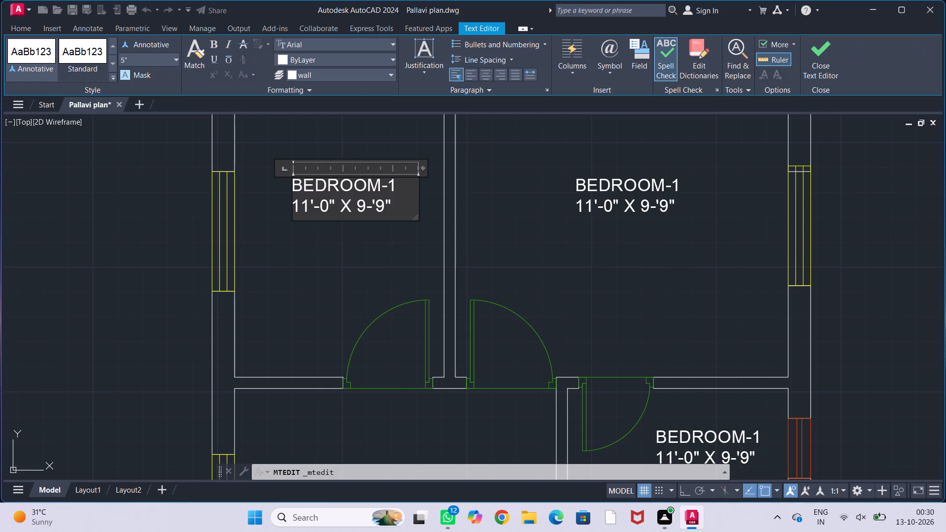
pyautogui.click(395, 187)
pyautogui.press('BackSpace')
pyautogui.press('BackSpace')
pyautogui.press('BackSpace')
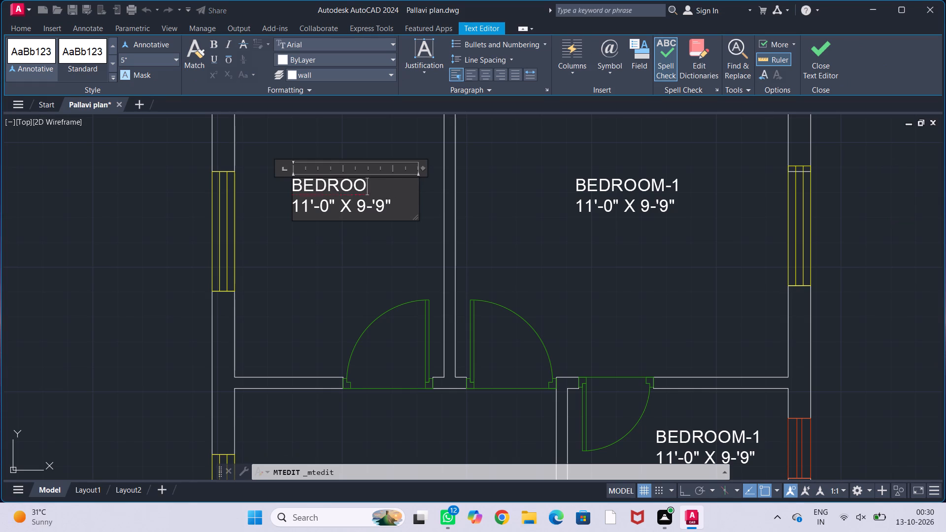
pyautogui.press('BackSpace')
pyautogui.press('BackSpace')
pyautogui.press('BackSpace')
pyautogui.press('BackSpace')
pyautogui.press('BackSpace')
pyautogui.press('BackSpace')
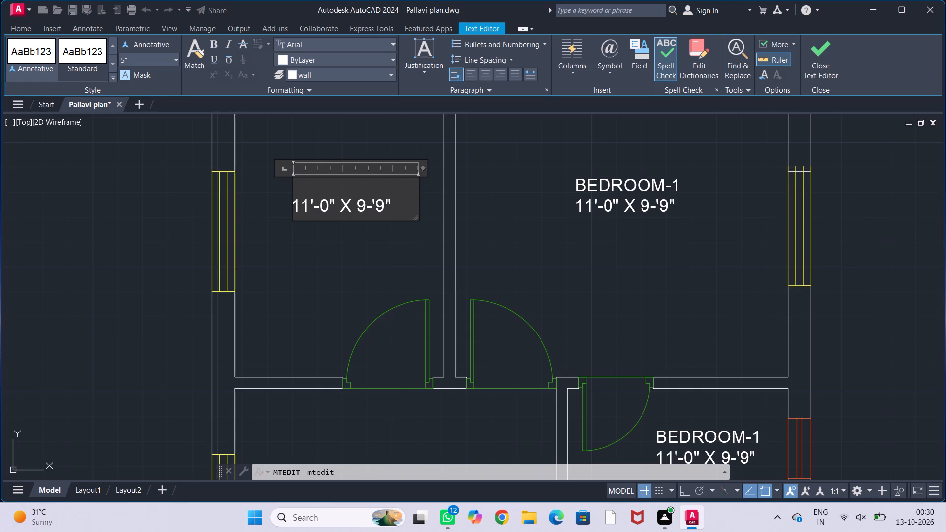
pyautogui.write('KITCHEN')
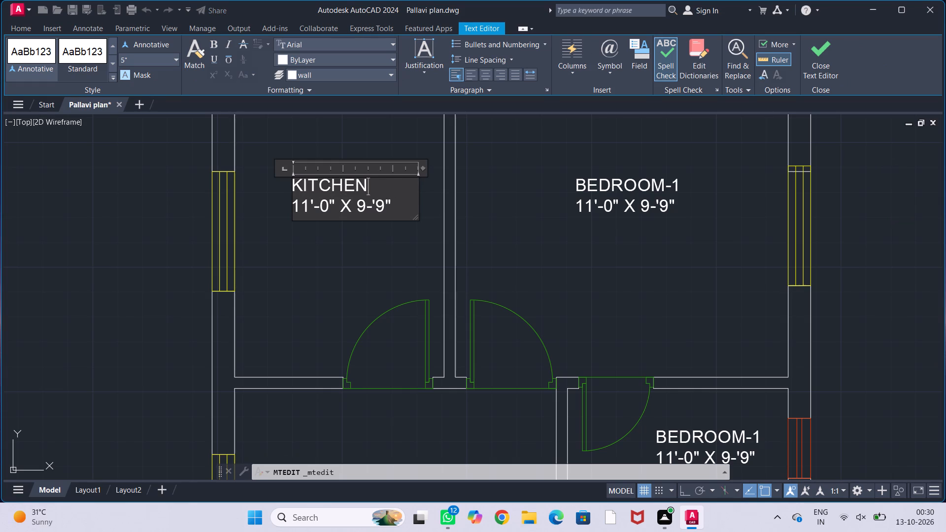
# Change the first dimension in the KITCHEN label to 7'-0", making the line 7'-0" X 9-'9".
pyautogui.press('Down')
pyautogui.press('Left')
pyautogui.press('Left')
pyautogui.press('Left')
pyautogui.press('Left')
pyautogui.press('Left')
pyautogui.press('Left')
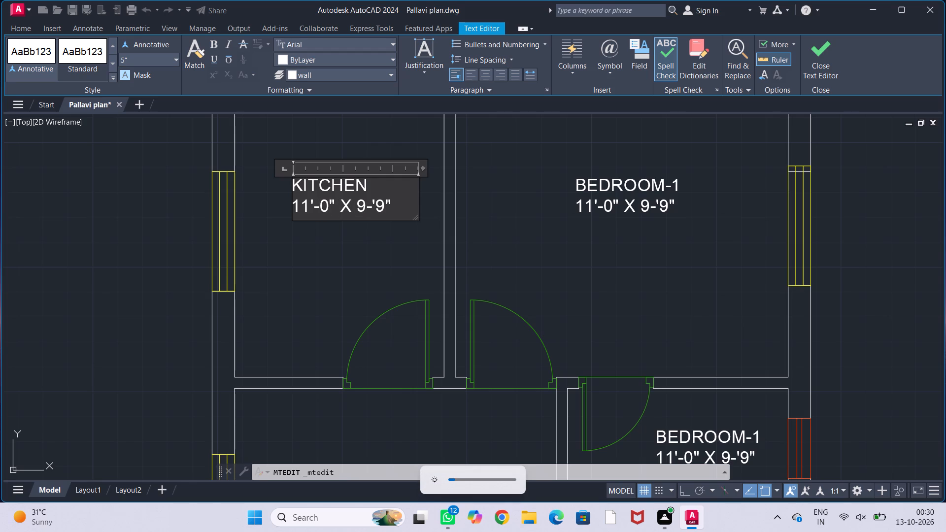
pyautogui.press('Left')
pyautogui.press('Left')
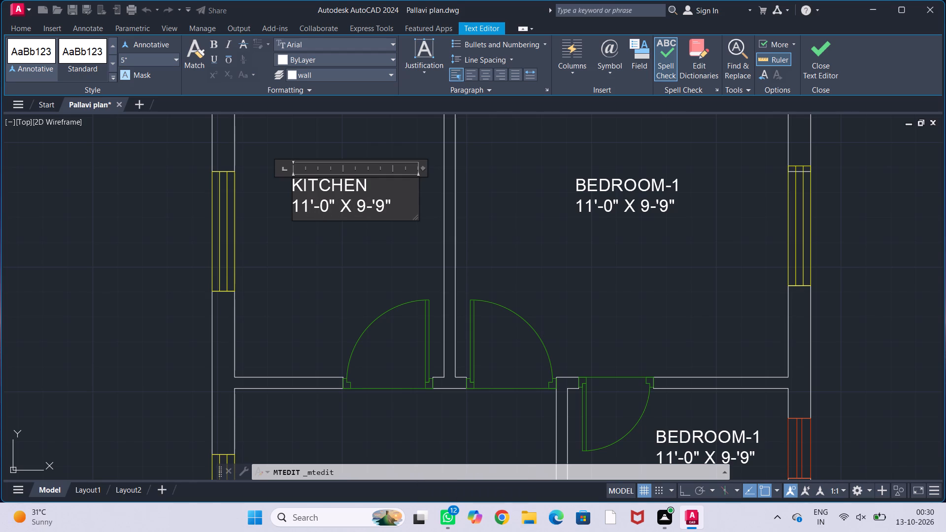
pyautogui.press('BackSpace')
pyautogui.press('BackSpace')
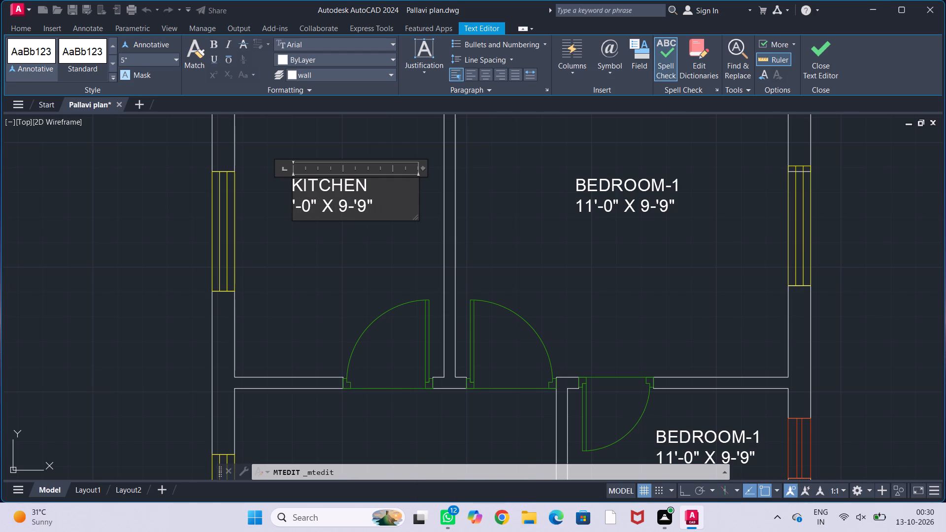
pyautogui.press('7')
pyautogui.press('Right')
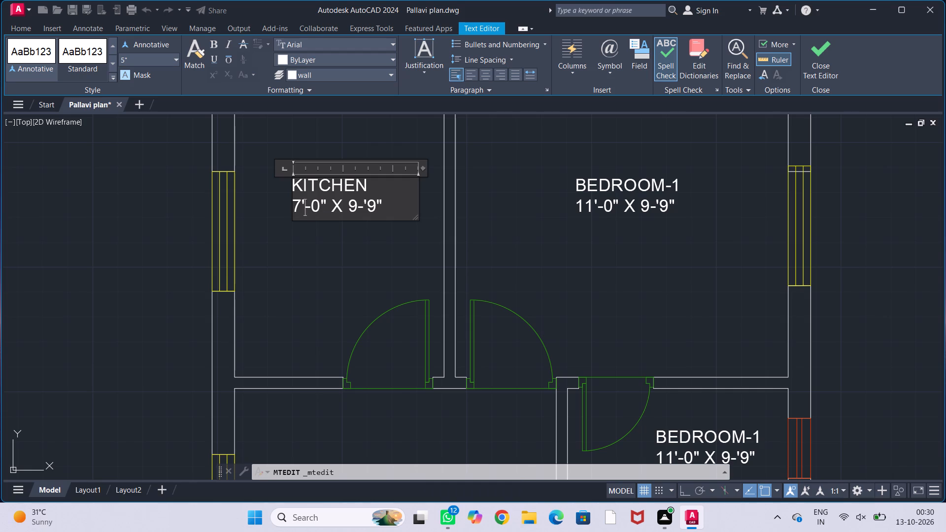
pyautogui.press('Right')
pyautogui.press('Right')
pyautogui.press('Right')
pyautogui.press('Right')
# Insert a leading space before KITCHEN to centre the name over its dimension line, and finish the text edit.
pyautogui.press('Up')
pyautogui.press('Left')
pyautogui.press('Left')
pyautogui.press('Left')
pyautogui.press('Left')
pyautogui.press('space')
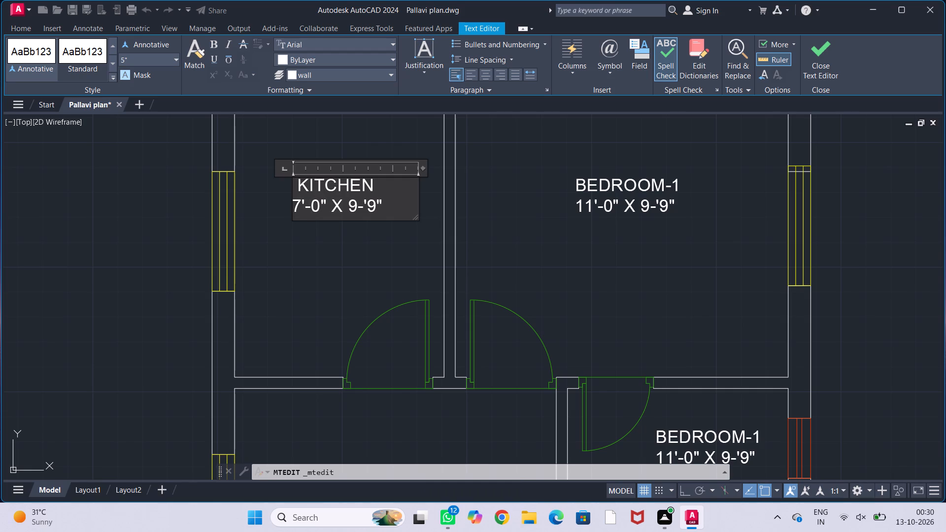
pyautogui.click(332, 262)
# Replace BEDROOM with TOILET in the copied label in the small room above the staircase, making the name TOILET-1.
pyautogui.scroll(-1, 332, 262)
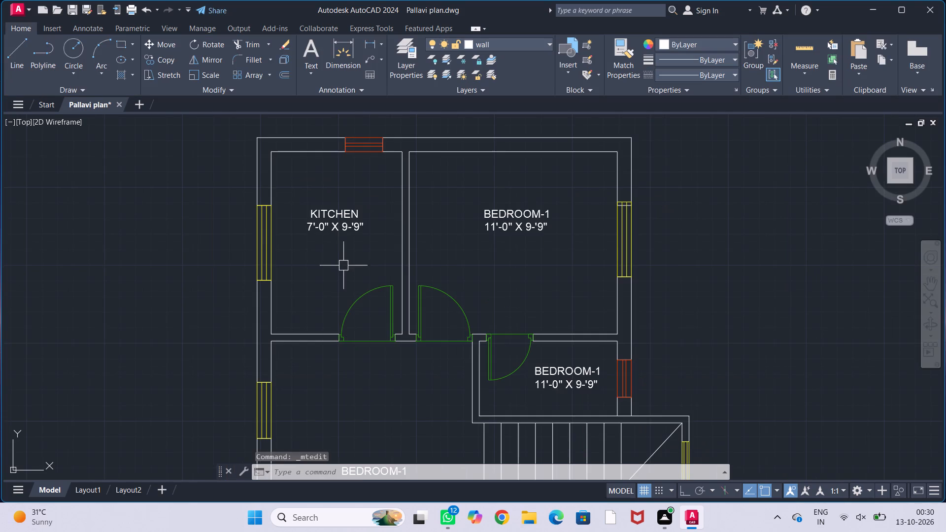
pyautogui.moveTo(456, 266); pyautogui.dragTo(421, 166, button='middle')
pyautogui.scroll(1, 535, 294)
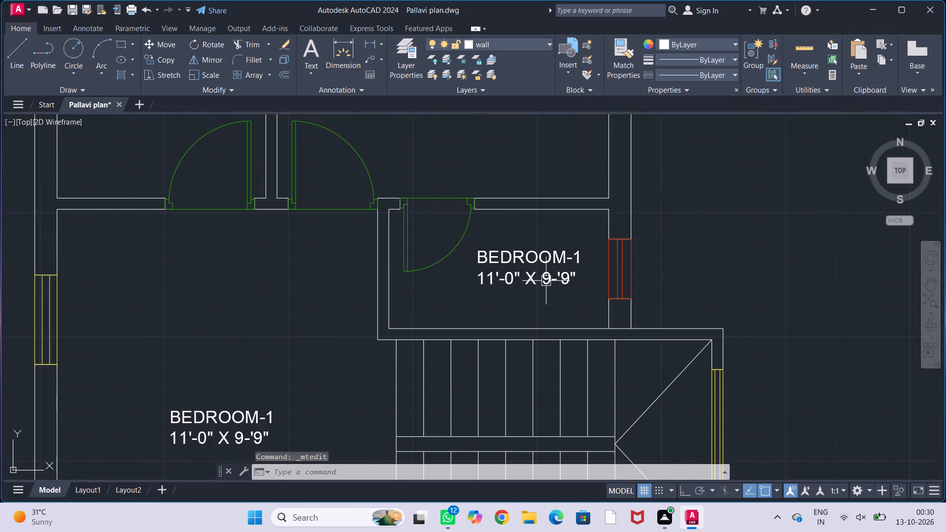
pyautogui.doubleClick(547, 261)
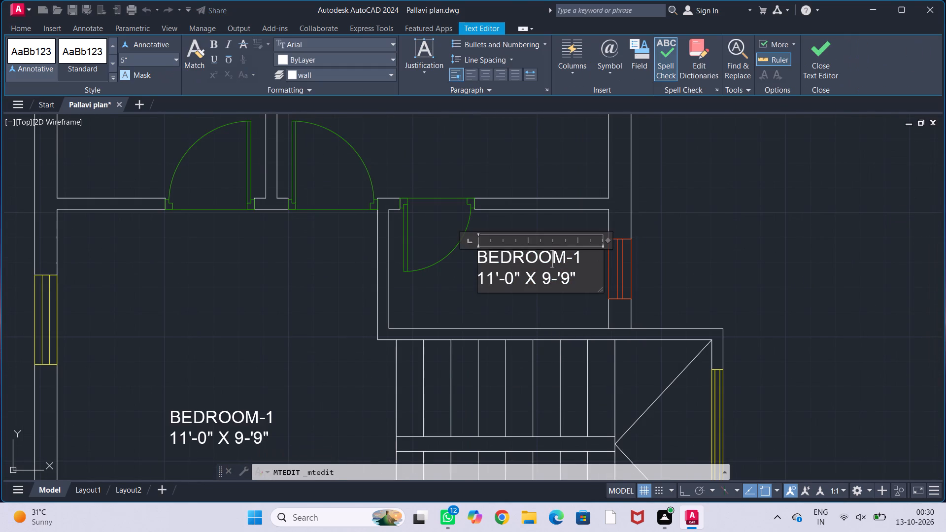
pyautogui.click(586, 255)
pyautogui.press('Left')
pyautogui.press('Left')
pyautogui.press('BackSpace')
pyautogui.press('BackSpace')
pyautogui.press('BackSpace')
pyautogui.press('BackSpace')
pyautogui.press('BackSpace')
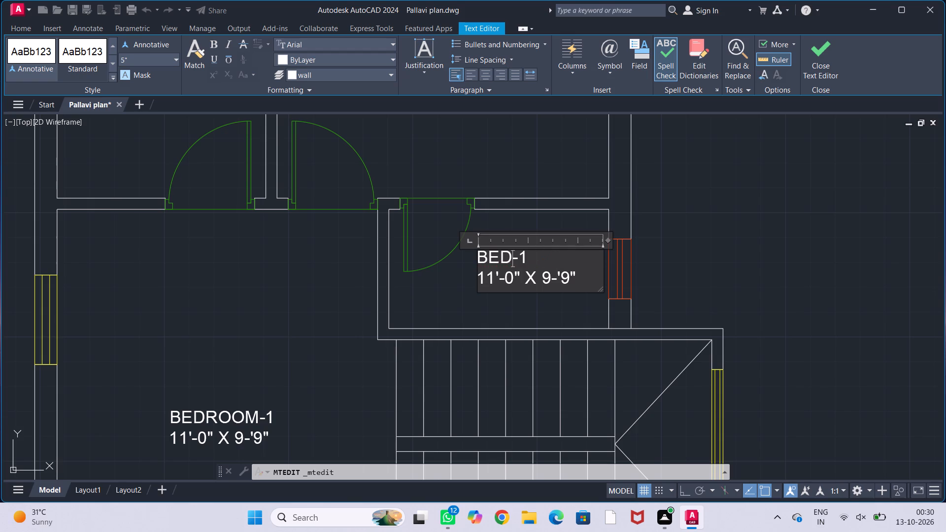
pyautogui.press('BackSpace')
pyautogui.press('BackSpace')
pyautogui.write('TOILET')
# Change the first dimension in the TOILET-1 label to 7'-0".
pyautogui.press('Down')
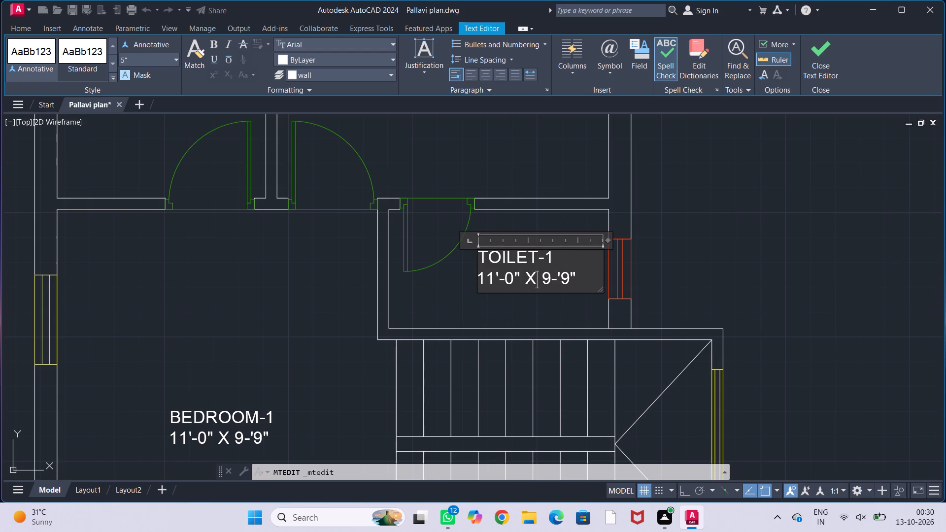
pyautogui.press('Left')
pyautogui.press('Left')
pyautogui.press('Left')
pyautogui.press('Left')
pyautogui.press('Left')
pyautogui.press('Left')
pyautogui.press('BackSpace')
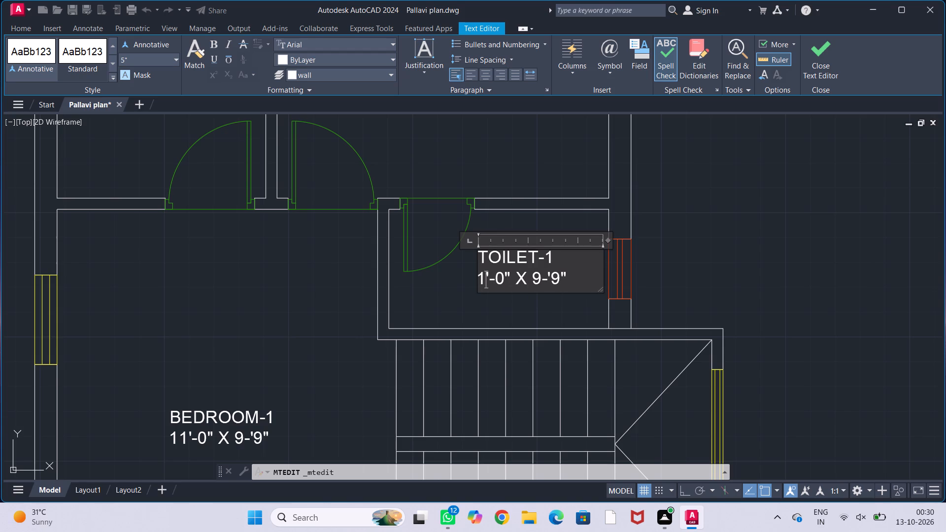
pyautogui.press('BackSpace')
pyautogui.press('7')
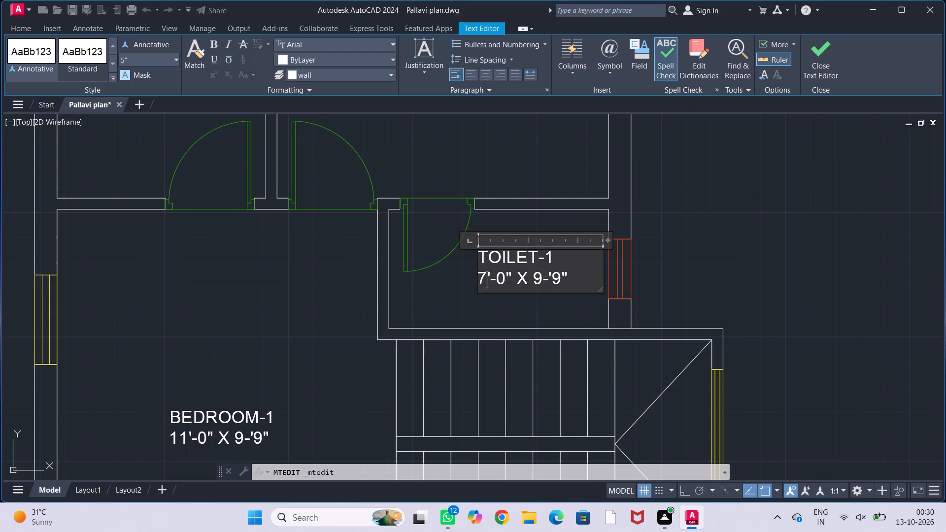
# Change the second dimension in the TOILET-1 label to 4'-0", with the foot mark before the hyphen, and finish the text edit.
pyautogui.press('Right')
pyautogui.press('Right')
pyautogui.press('Right')
pyautogui.press('Right')
pyautogui.press('Right')
pyautogui.press('Right')
pyautogui.press('Right')
pyautogui.press('Right')
pyautogui.press('BackSpace')
pyautogui.press('4')
pyautogui.press('Right')
pyautogui.press('Right')
pyautogui.press('BackSpace')
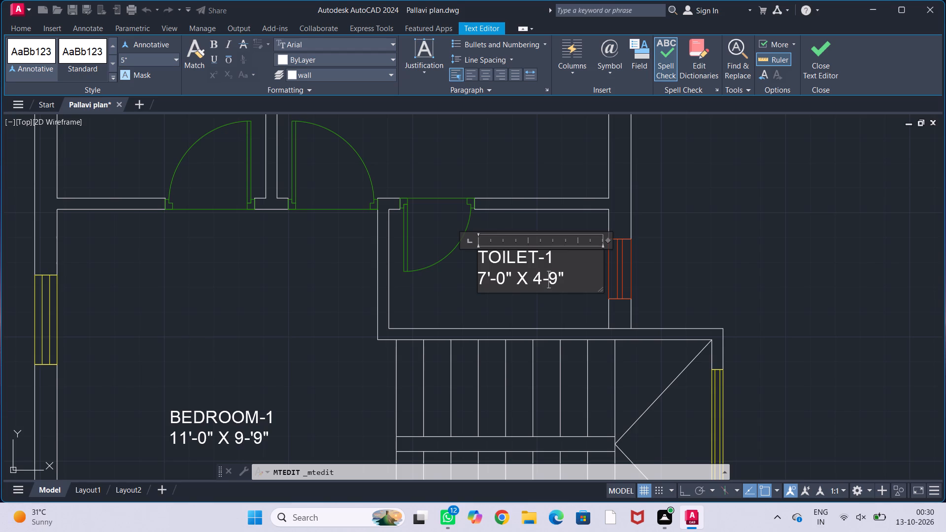
pyautogui.press('Left')
pyautogui.press("'")
pyautogui.press('Right')
pyautogui.press('Right')
pyautogui.press('BackSpace')
pyautogui.press('0')
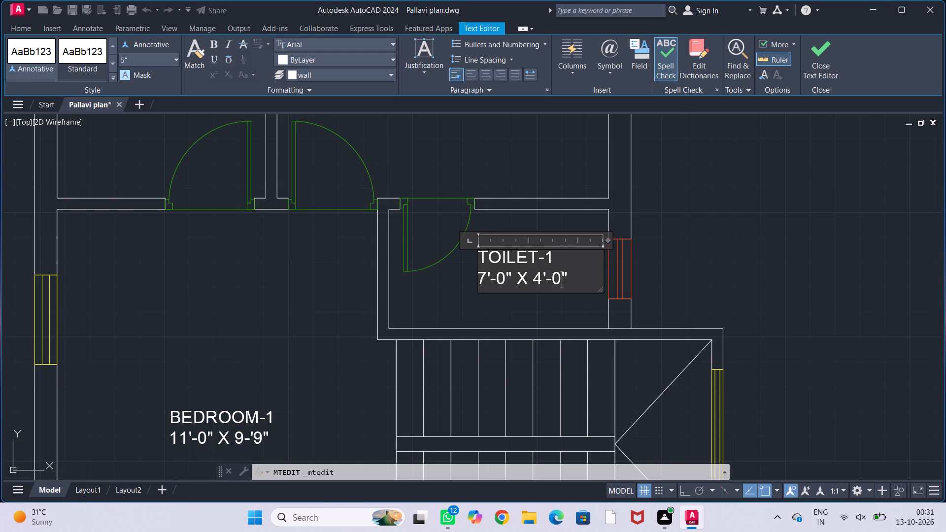
pyautogui.click(476, 259)
# Correct the misplaced foot mark in the KITCHEN label so its second dimension reads 9'-9", and finish the text edit.
pyautogui.scroll(-1, 511, 290)
pyautogui.moveTo(362, 267); pyautogui.dragTo(382, 386, button='middle')
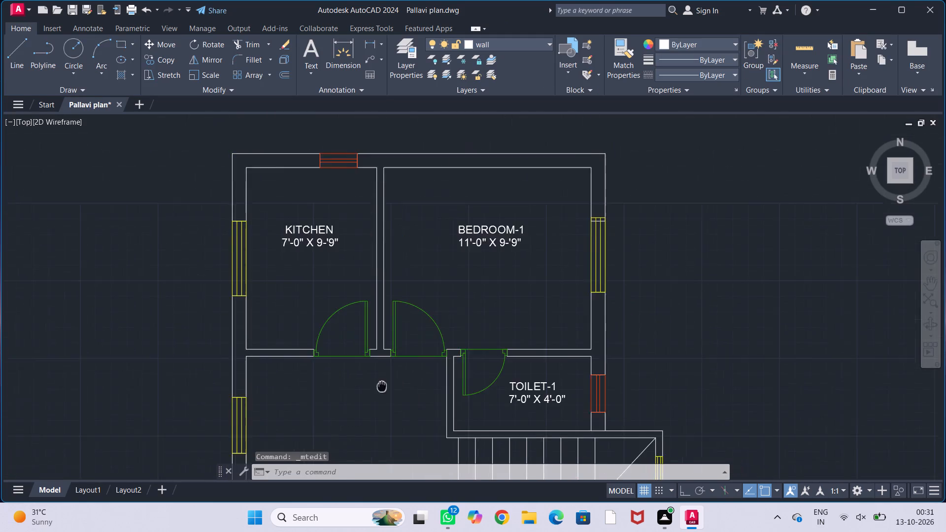
pyautogui.scroll(2, 292, 245)
pyautogui.doubleClick(318, 242)
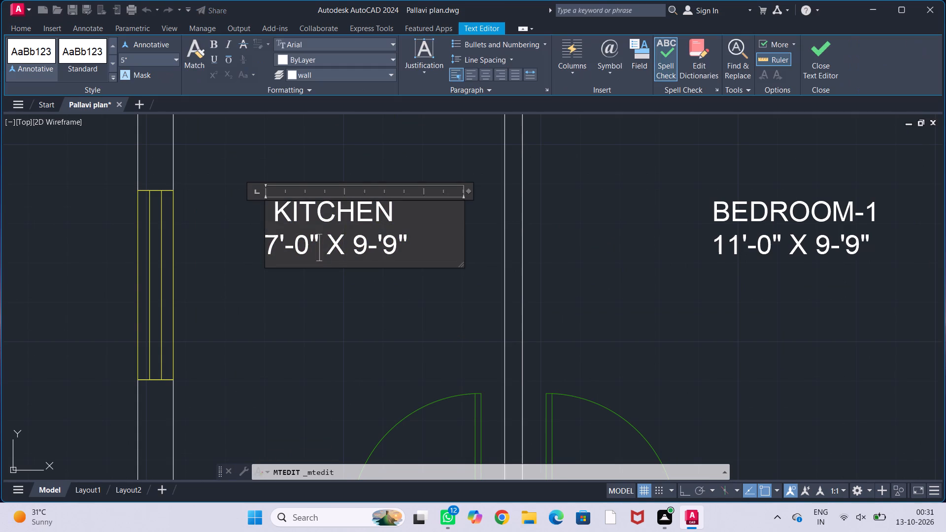
pyautogui.click(382, 239)
pyautogui.press('BackSpace')
pyautogui.press('Left')
pyautogui.press("'")
pyautogui.click(442, 326)
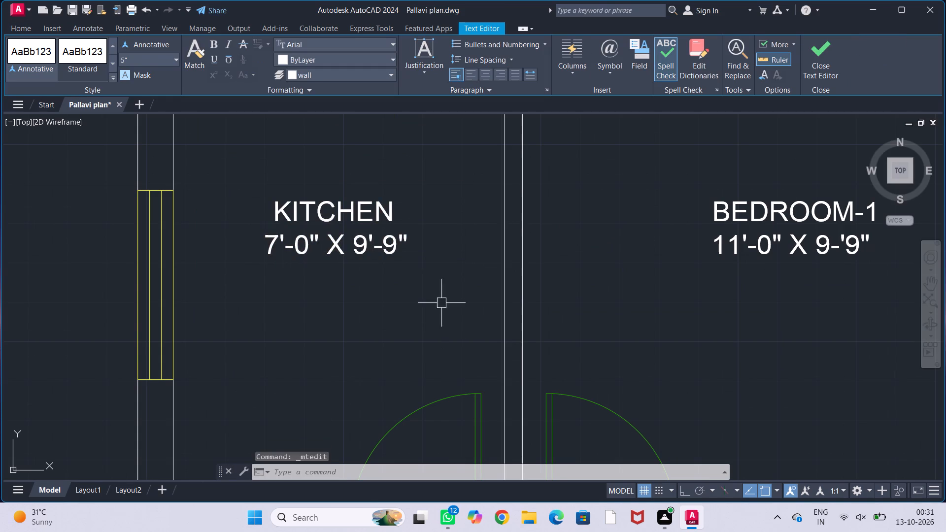
# Correct the second dimension in the upper BEDROOM-1 label to 9'-9" and finish the text edit.
pyautogui.moveTo(722, 318); pyautogui.dragTo(371, 269, button='middle')
pyautogui.doubleClick(437, 191)
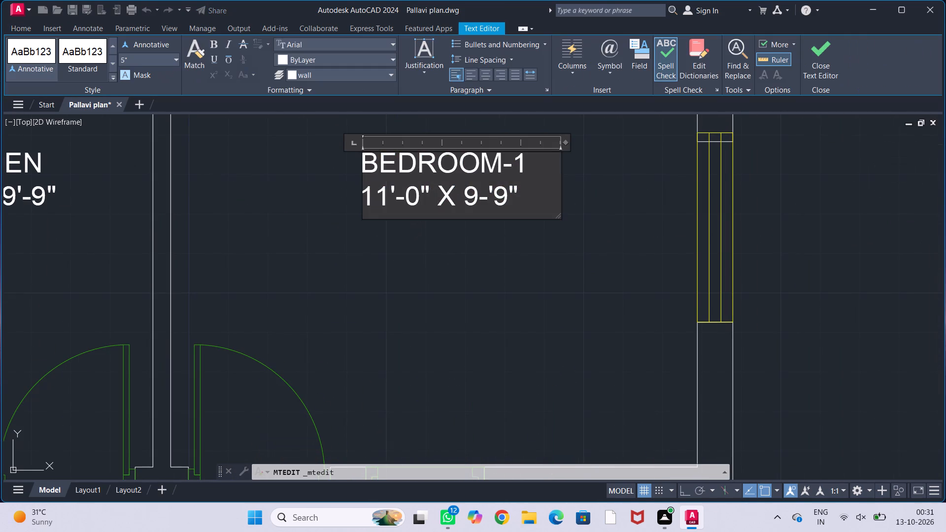
pyautogui.click(494, 192)
pyautogui.press('BackSpace')
pyautogui.press('Left')
pyautogui.press("'")
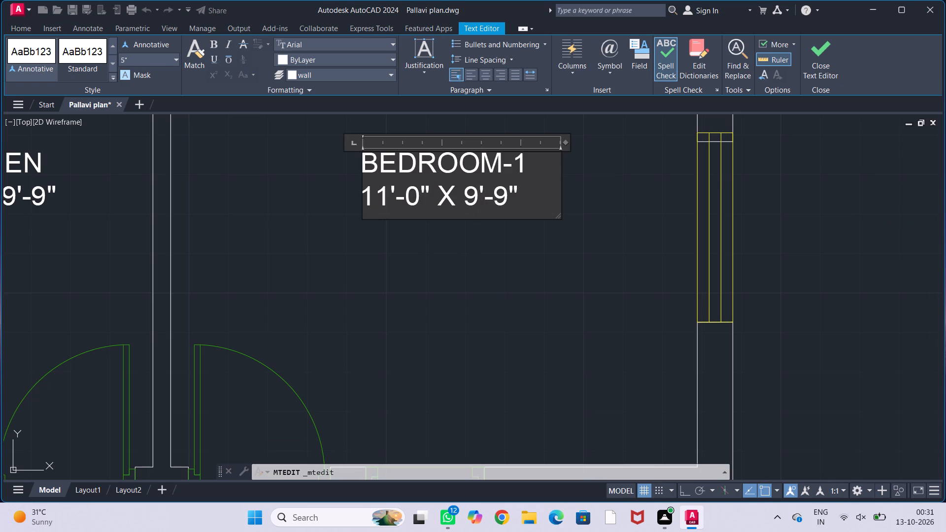
pyautogui.click(514, 253)
# Replace the name in the copied label in the small room below the staircase with TOILET-2.
pyautogui.scroll(-2, 519, 254)
pyautogui.moveTo(522, 277); pyautogui.dragTo(482, 178, button='middle')
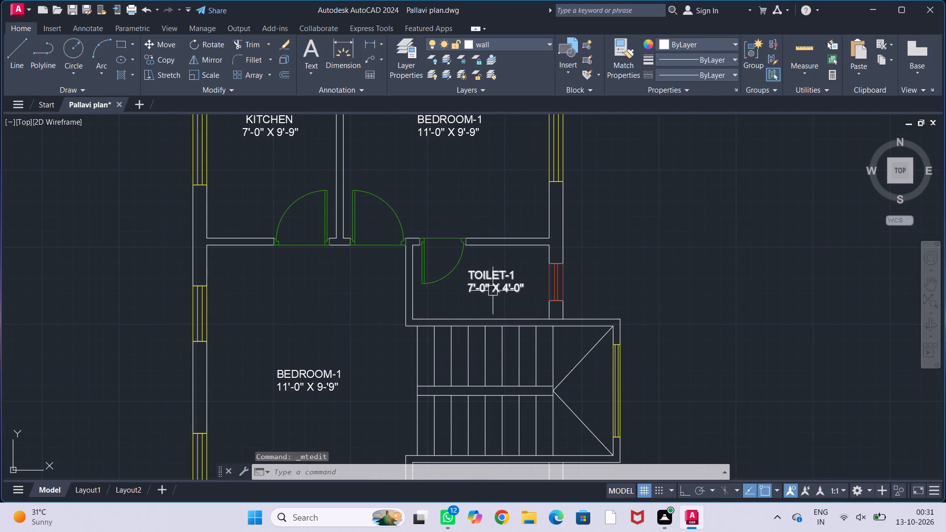
pyautogui.moveTo(492, 279); pyautogui.dragTo(479, 178, button='middle')
pyautogui.moveTo(480, 366); pyautogui.dragTo(473, 243, button='middle')
pyautogui.scroll(1, 489, 276)
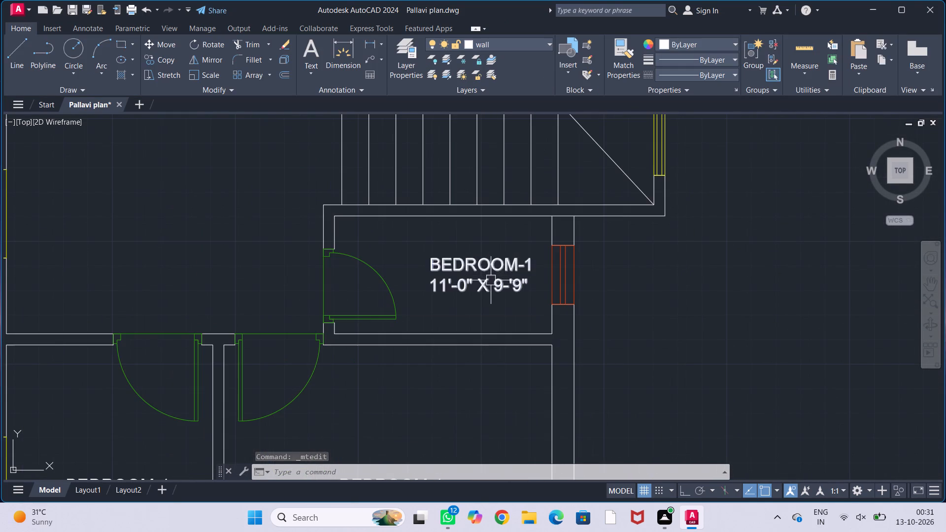
pyautogui.doubleClick(491, 281)
pyautogui.click(532, 262)
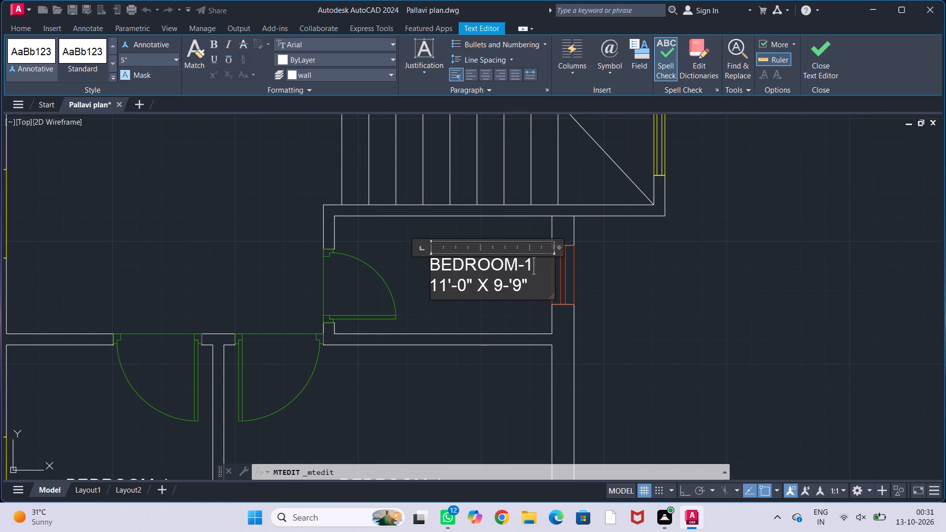
pyautogui.press('BackSpace')
pyautogui.press('2')
pyautogui.press('Left')
pyautogui.press('Left')
pyautogui.press('Left')
pyautogui.press('Right')
pyautogui.press('BackSpace')
pyautogui.press('BackSpace')
pyautogui.press('BackSpace')
pyautogui.press('BackSpace')
pyautogui.press('BackSpace')
pyautogui.press('BackSpace')
pyautogui.press('BackSpace')
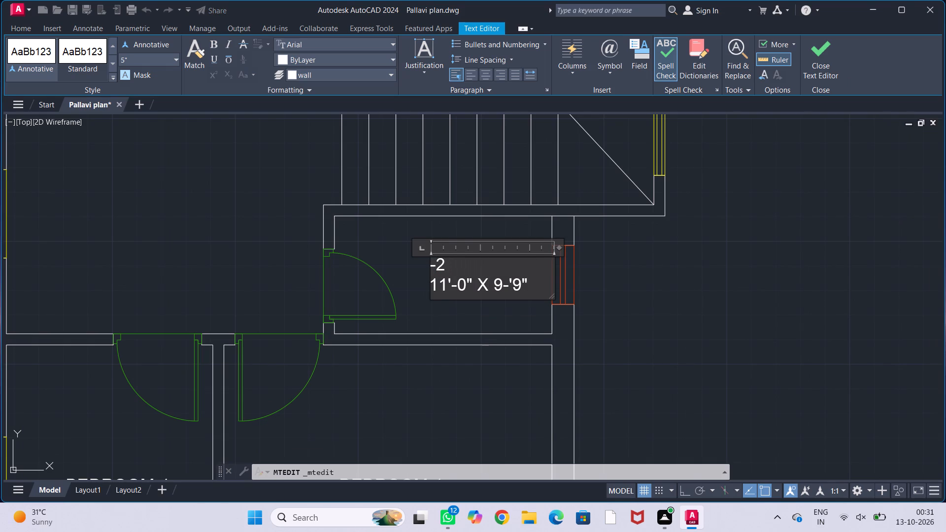
pyautogui.write('TOILET')
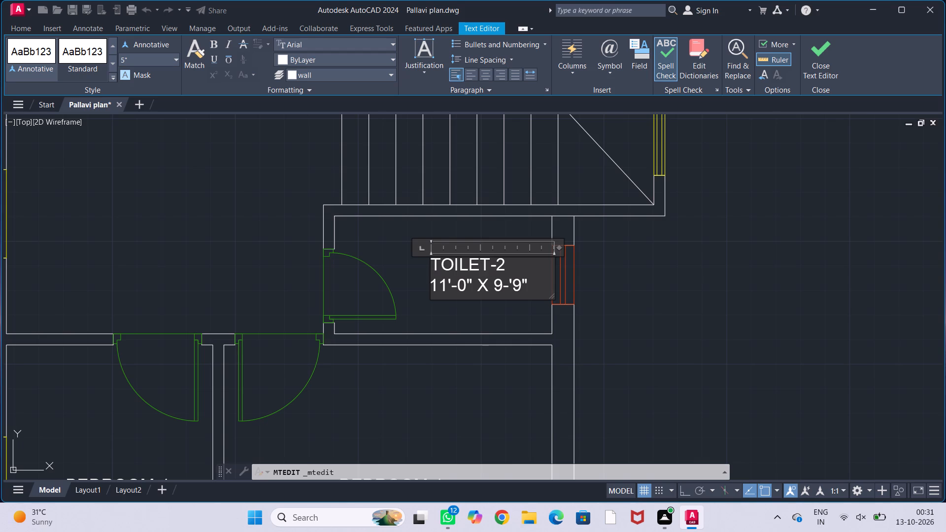
# Change the first dimension in the TOILET-2 label to 7'-0".
pyautogui.press('Down')
pyautogui.press('Left')
pyautogui.press('Left')
pyautogui.press('Left')
pyautogui.press('Left')
pyautogui.press('Left')
pyautogui.press('Left')
pyautogui.press('BackSpace')
pyautogui.press('BackSpace')
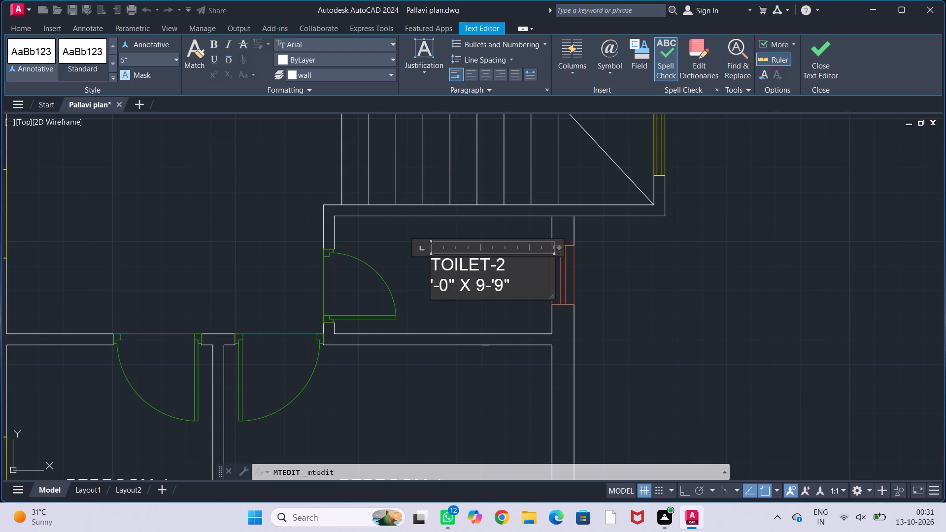
pyautogui.press('7')
pyautogui.press('Right')
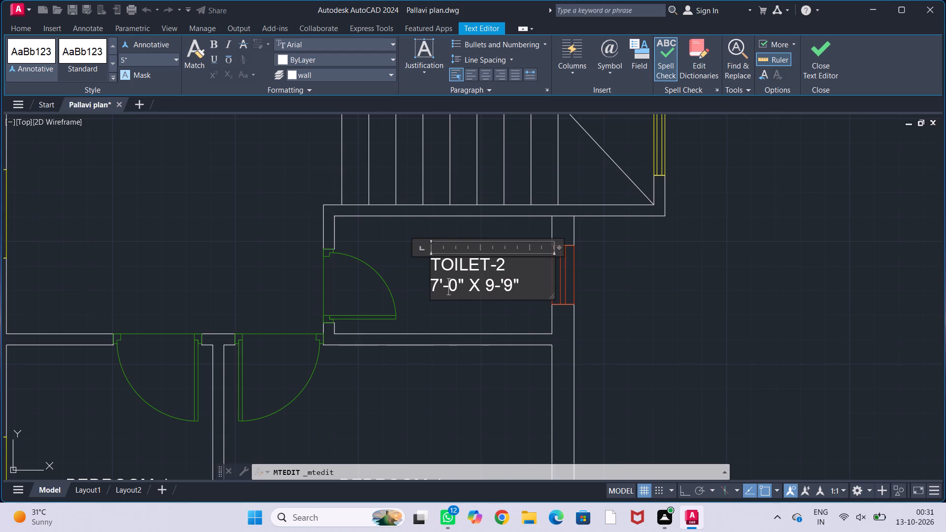
# Change the second dimension in the TOILET-2 label to 4-'0".
pyautogui.press('Right')
pyautogui.press('Right')
pyautogui.press('Right')
pyautogui.press('Right')
pyautogui.press('Right')
pyautogui.press('Right')
pyautogui.press('Right')
pyautogui.press('BackSpace')
pyautogui.press('4')
pyautogui.press('Right')
pyautogui.press('Right')
pyautogui.press('Right')
pyautogui.press('BackSpace')
pyautogui.press('0')
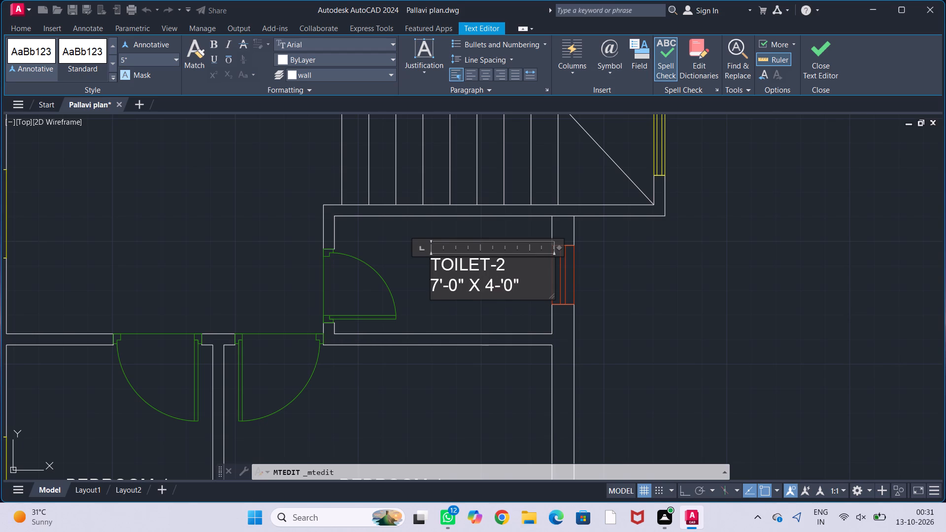
# Indent the TOILET-2 name by one space above its dimensions and finish the text edit.
pyautogui.click(431, 263)
pyautogui.press('space')
pyautogui.click(466, 324)
# Rename the BEDROOM-1 label in the large room directly below TOILET-2 as BEDROOM-2.
pyautogui.scroll(-1, 473, 292)
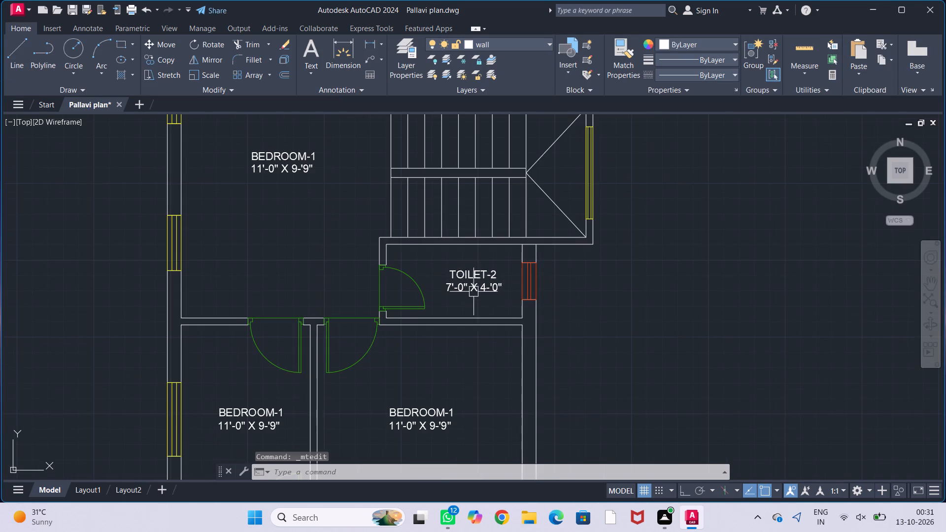
pyautogui.moveTo(469, 376); pyautogui.dragTo(492, 307, button='middle')
pyautogui.moveTo(497, 363); pyautogui.dragTo(494, 322, button='middle')
pyautogui.scroll(1, 467, 311)
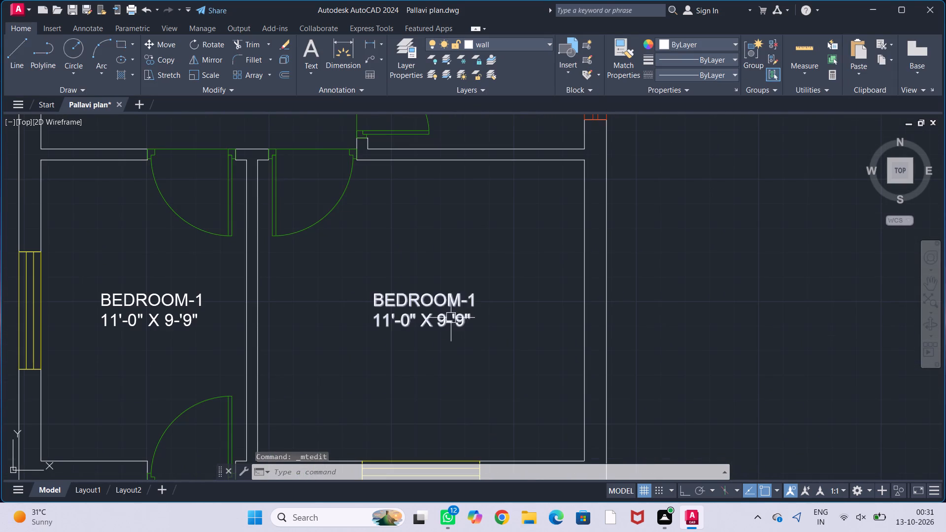
pyautogui.doubleClick(449, 318)
pyautogui.click(480, 295)
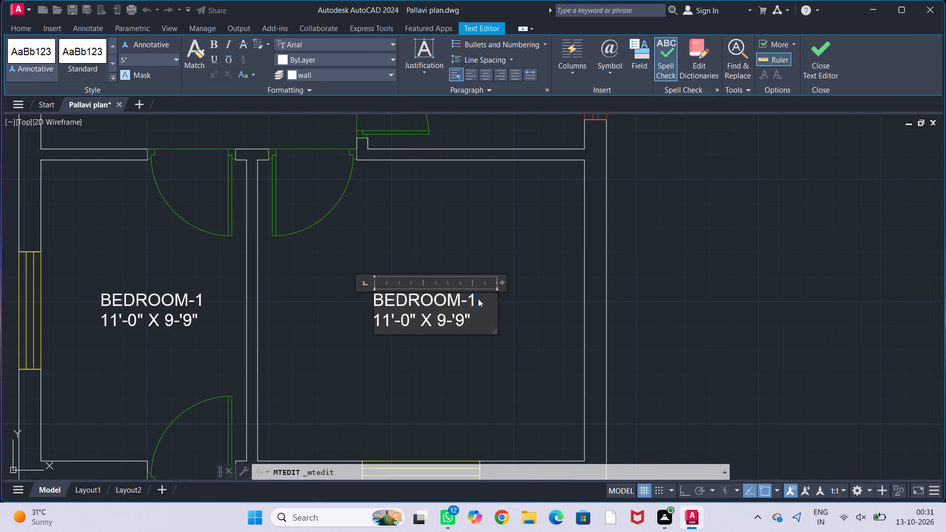
pyautogui.press('BackSpace')
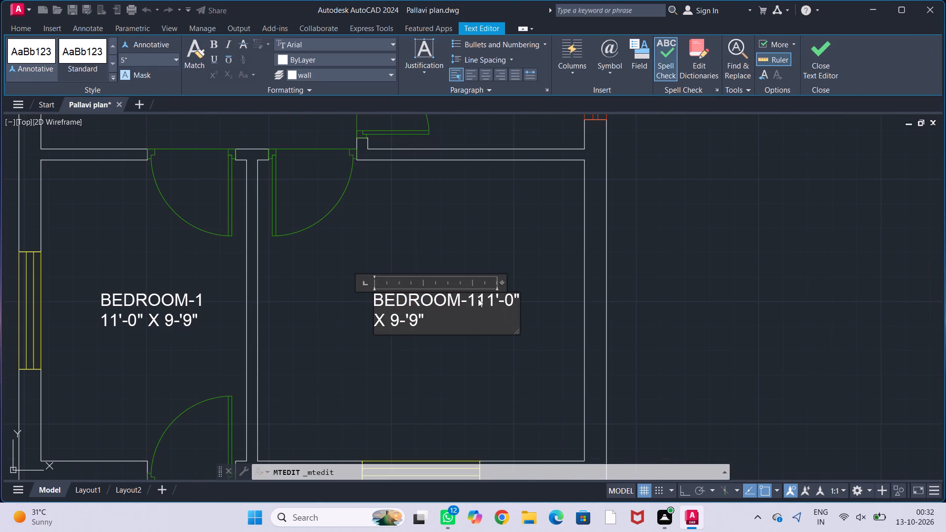
pyautogui.hotkey('ctrl', 'z')
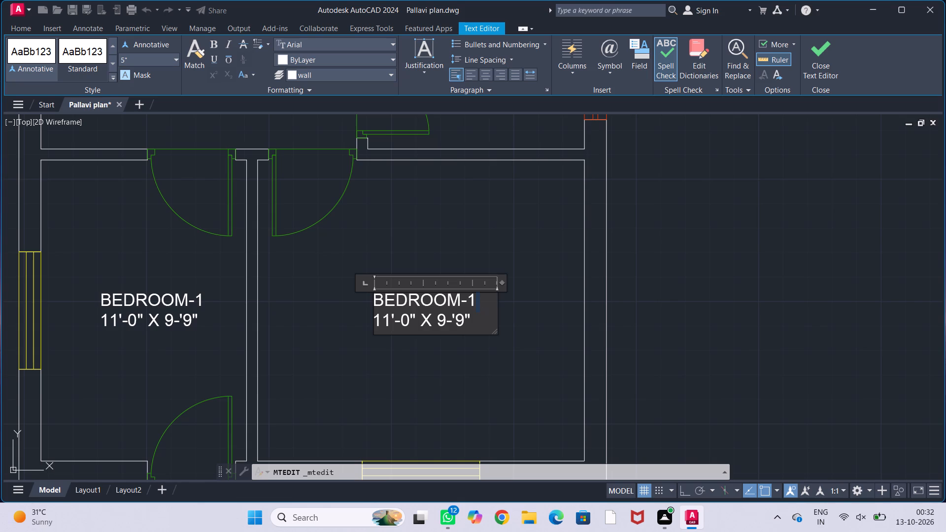
pyautogui.click(473, 301)
pyautogui.press('BackSpace')
pyautogui.press('2')
# Change the second dimension in the BEDROOM-2 label to 10'-0", with the foot mark correctly placed, and finish the text edit.
pyautogui.press('Left')
pyautogui.press('Left')
pyautogui.press('Down')
pyautogui.press('Left')
pyautogui.press('BackSpace')
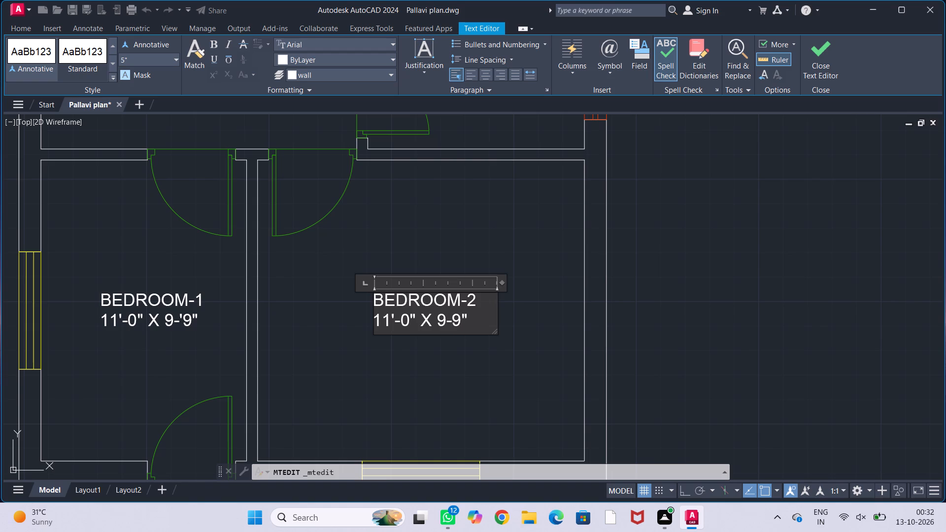
pyautogui.press('Left')
pyautogui.press('BackSpace')
pyautogui.write("10'")
pyautogui.press('Right')
pyautogui.press('Right')
pyautogui.press('BackSpace')
pyautogui.press('0')
pyautogui.click(471, 348)
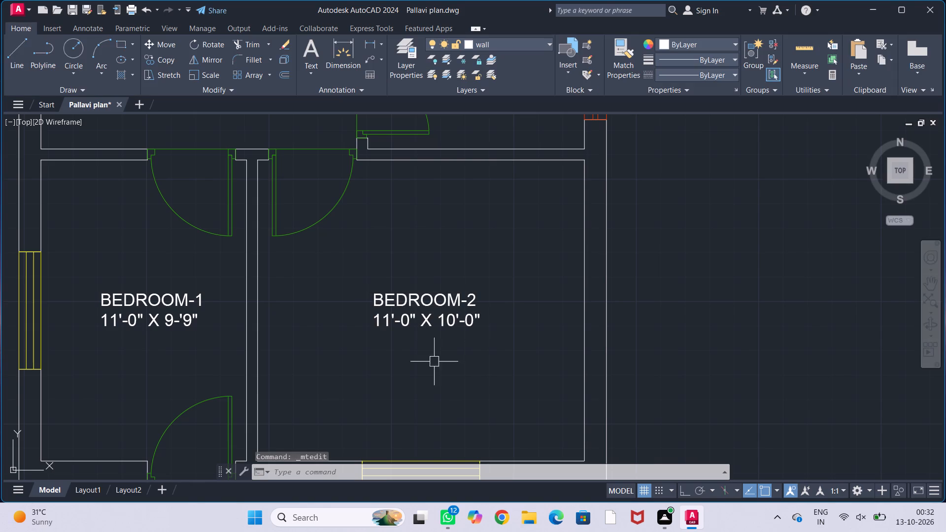
# Widen the text box of the BEDROOM-1 label in the room next to BEDROOM-2 and replace its name with DRAWING AREA.
pyautogui.moveTo(384, 366); pyautogui.dragTo(524, 350, button='middle')
pyautogui.doubleClick(283, 297)
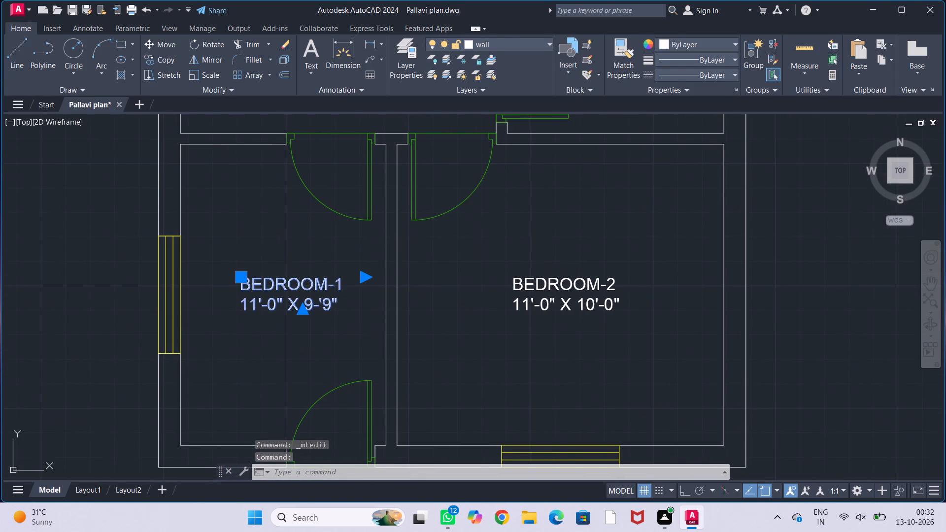
pyautogui.moveTo(367, 266); pyautogui.dragTo(427, 281)
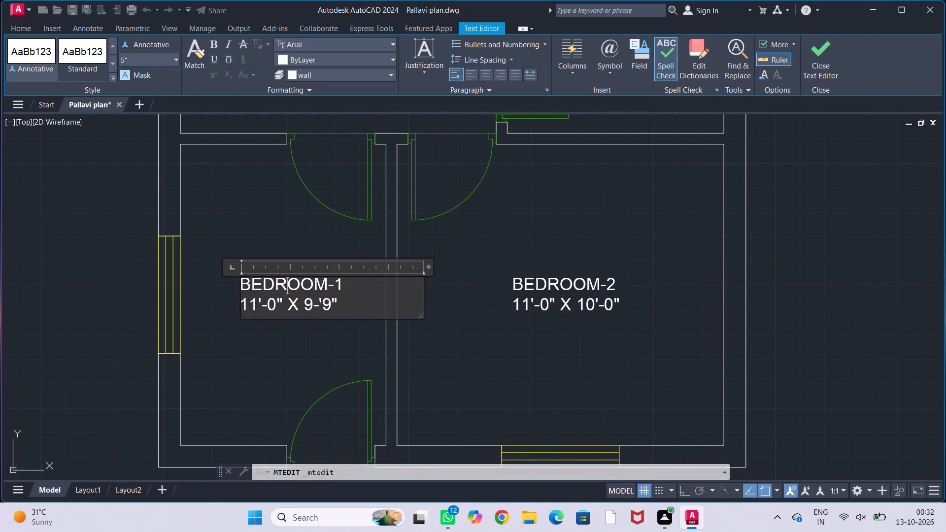
pyautogui.click(346, 287)
pyautogui.press('BackSpace')
pyautogui.press('BackSpace')
pyautogui.press('BackSpace')
pyautogui.press('BackSpace')
pyautogui.press('BackSpace')
pyautogui.press('BackSpace')
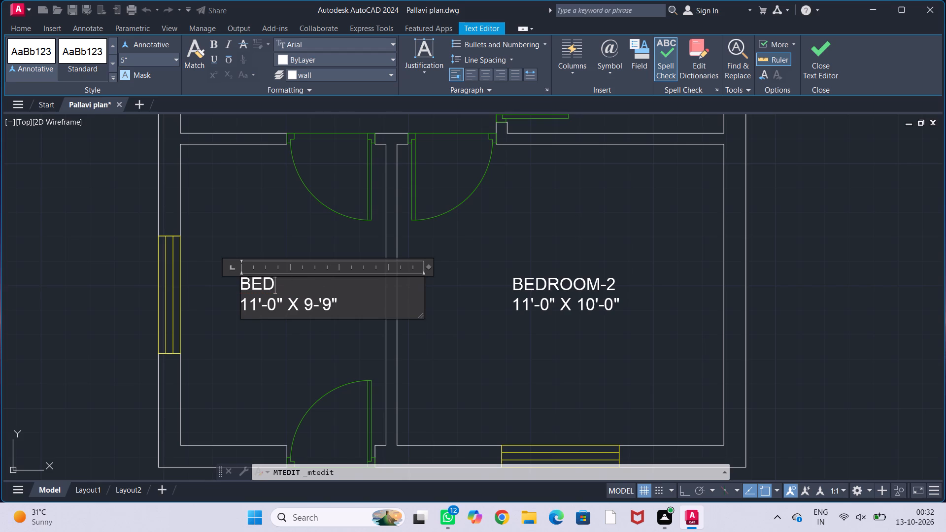
pyautogui.press('BackSpace')
pyautogui.press('BackSpace')
pyautogui.press('BackSpace')
pyautogui.press('d')
pyautogui.write('RAWING AREA')
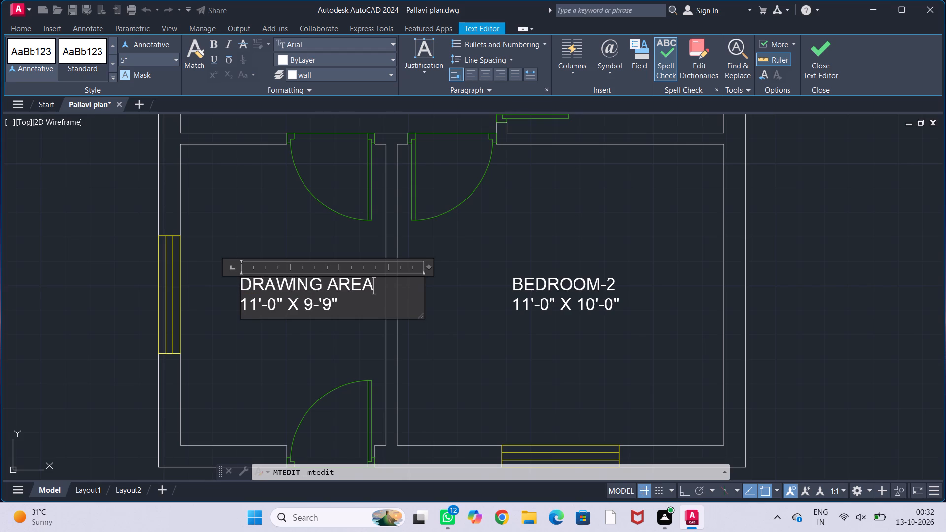
# Change the first dimension in the DRAWING AREA label to 7'-0".
pyautogui.click(257, 308)
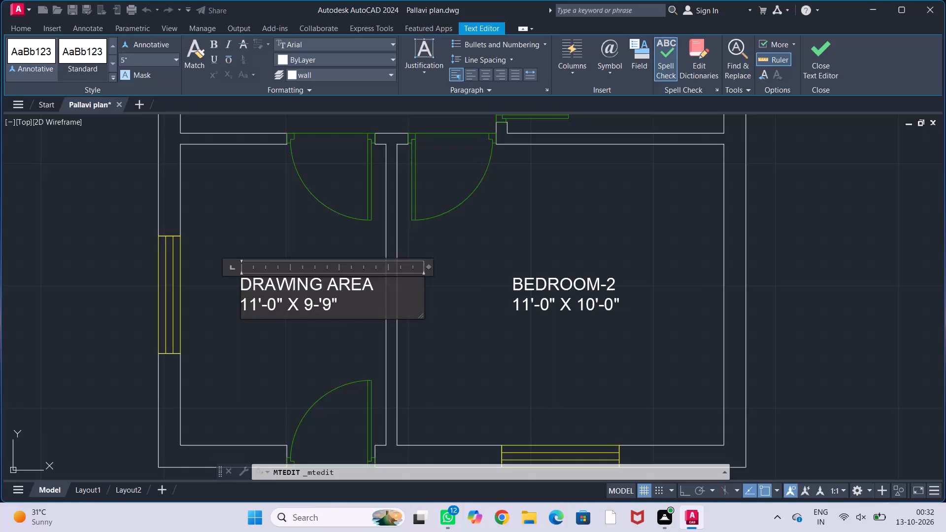
pyautogui.press('BackSpace')
pyautogui.press('BackSpace')
pyautogui.press('7')
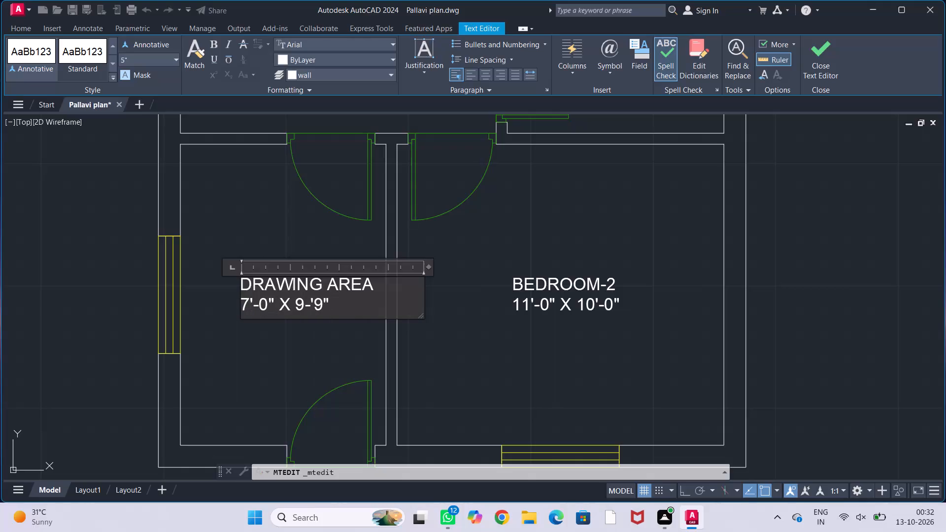
# Change the second dimension in the DRAWING AREA label to 8'-4", with the foot mark before the hyphen.
pyautogui.press('Right')
pyautogui.press('Right')
pyautogui.press('Right')
pyautogui.press('Right')
pyautogui.press('Right')
pyautogui.press('Right')
pyautogui.press('Right')
pyautogui.press('Right')
pyautogui.press('BackSpace')
pyautogui.press('8')
pyautogui.press("'")
pyautogui.press('Right')
pyautogui.press('Right')
pyautogui.press('BackSpace')
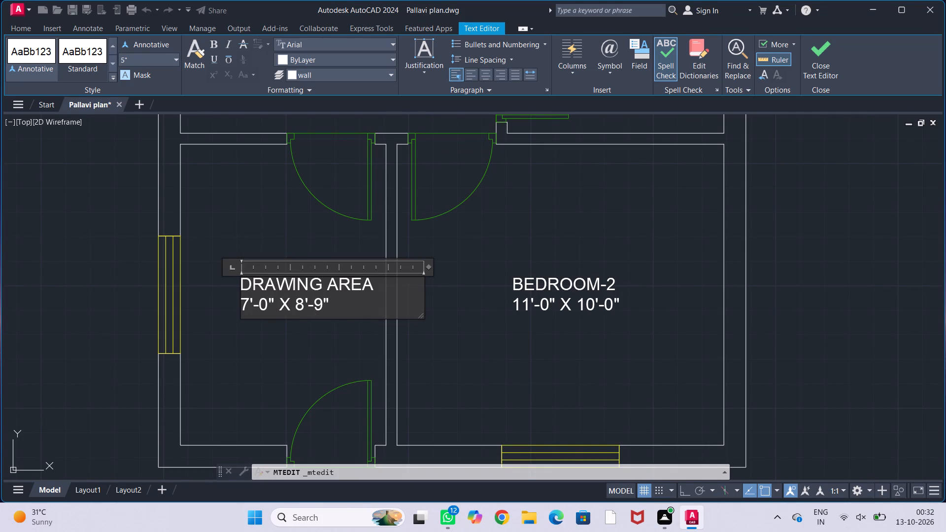
pyautogui.press('Right')
pyautogui.press('BackSpace')
pyautogui.press('4')
# Indent the dimension line of the DRAWING AREA label by four spaces to centre it under the name, and finish the text edit.
pyautogui.click(241, 302)
pyautogui.press('space')
pyautogui.press('space')
pyautogui.press('space')
pyautogui.press('space')
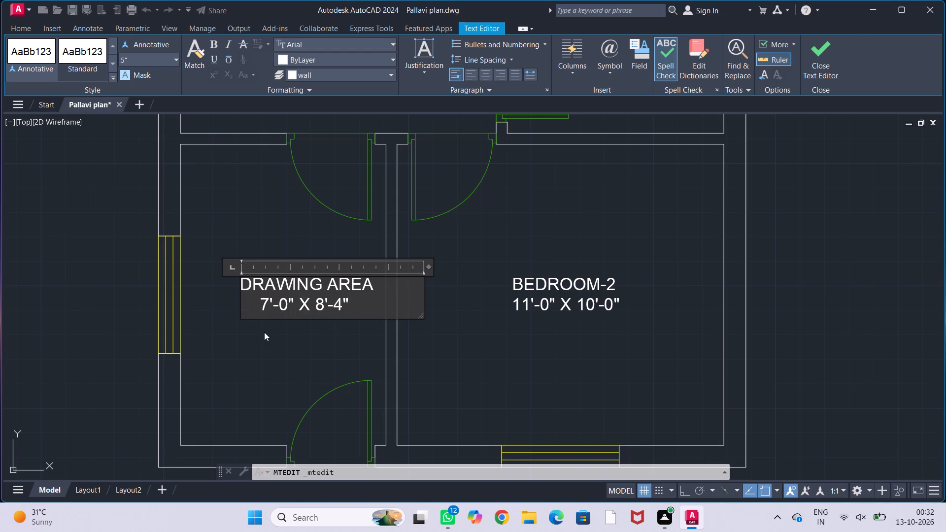
pyautogui.click(269, 341)
# Move the DRAWING AREA label horizontally toward the room's window wall to centre it between the side walls.
pyautogui.click(307, 289)
pyautogui.press('m')
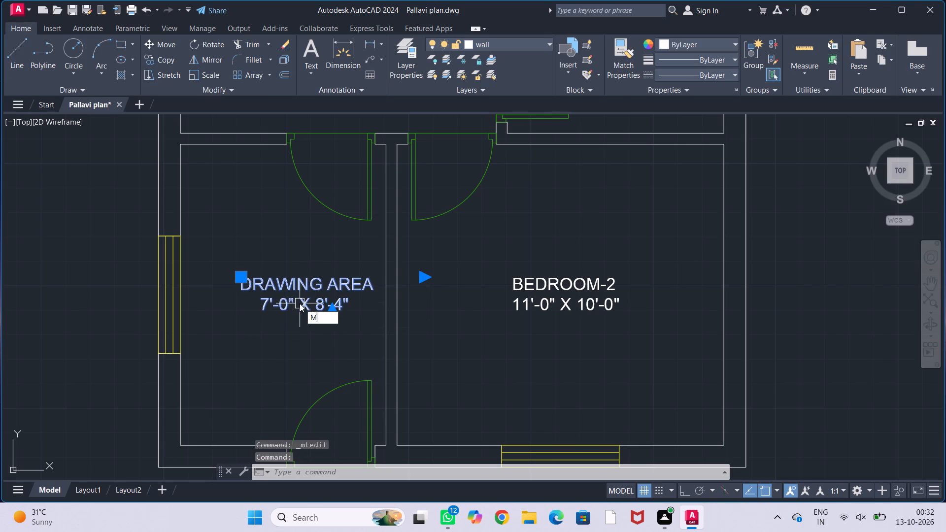
pyautogui.press('Return')
pyautogui.click(237, 311)
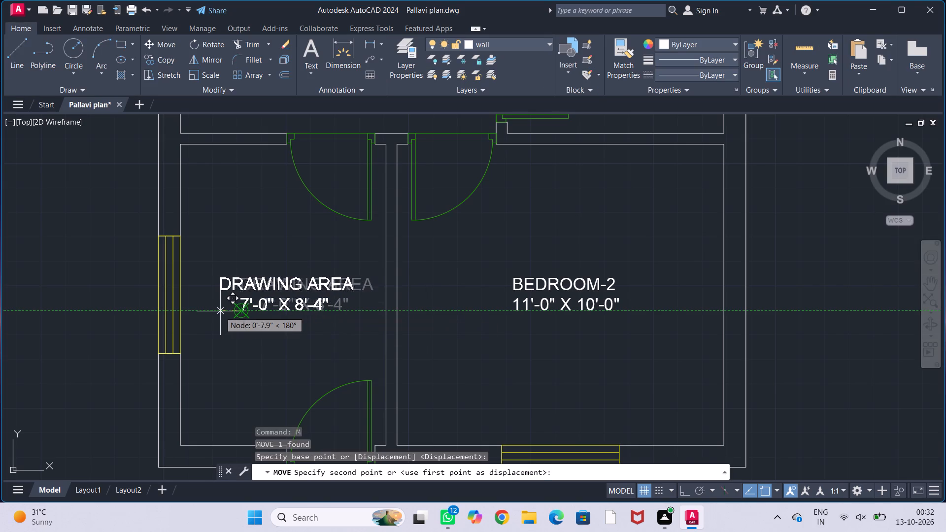
pyautogui.click(217, 311)
pyautogui.press('Escape')
pyautogui.press('Escape')
pyautogui.press('Escape')
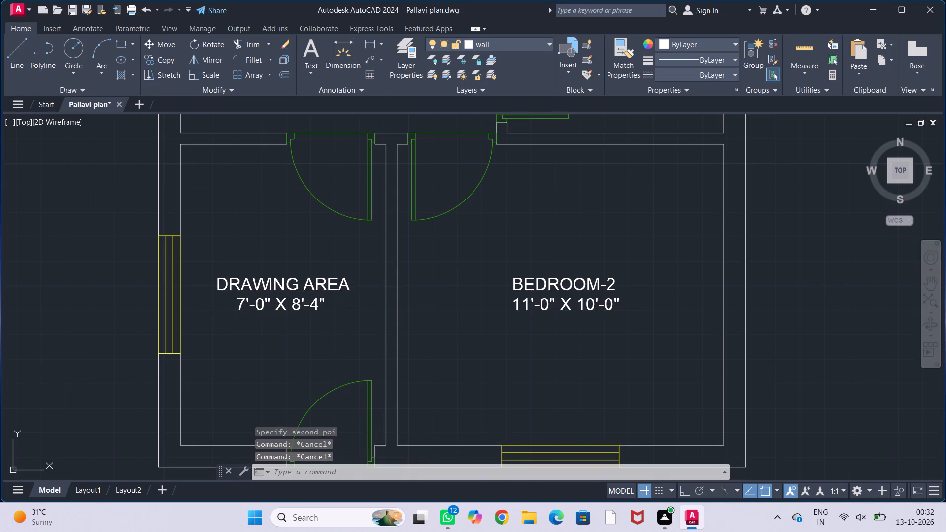
# Open the BEDROOM-1 label copy in the large room beside the staircase and replace its name with HALL.
pyautogui.scroll(-1, 224, 319)
pyautogui.moveTo(258, 328); pyautogui.dragTo(271, 383, button='middle')
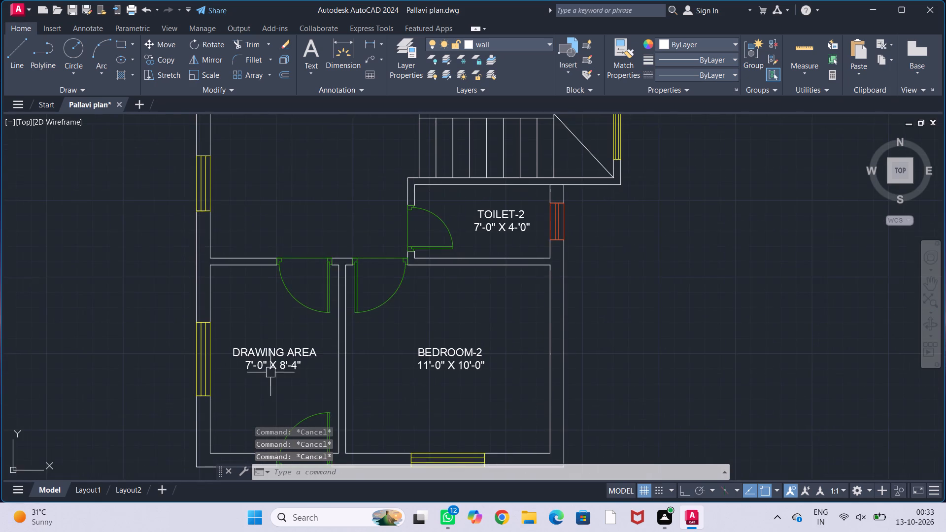
pyautogui.moveTo(275, 225); pyautogui.dragTo(270, 425, button='middle')
pyautogui.scroll(1, 296, 349)
pyautogui.doubleClick(318, 280)
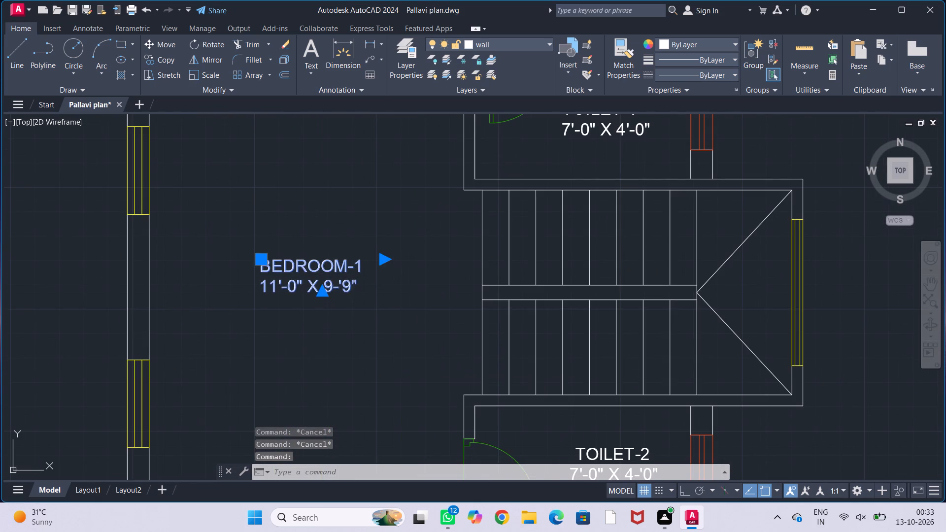
pyautogui.click(364, 268)
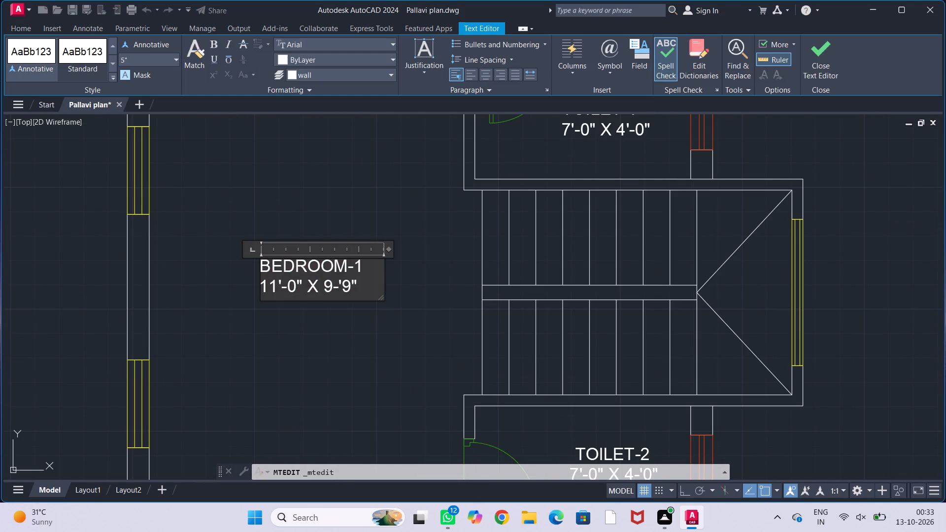
pyautogui.press('BackSpace')
pyautogui.press('BackSpace')
pyautogui.press('BackSpace')
pyautogui.press('BackSpace')
pyautogui.press('BackSpace')
pyautogui.press('BackSpace')
pyautogui.press('BackSpace')
pyautogui.press('BackSpace')
pyautogui.press('BackSpace')
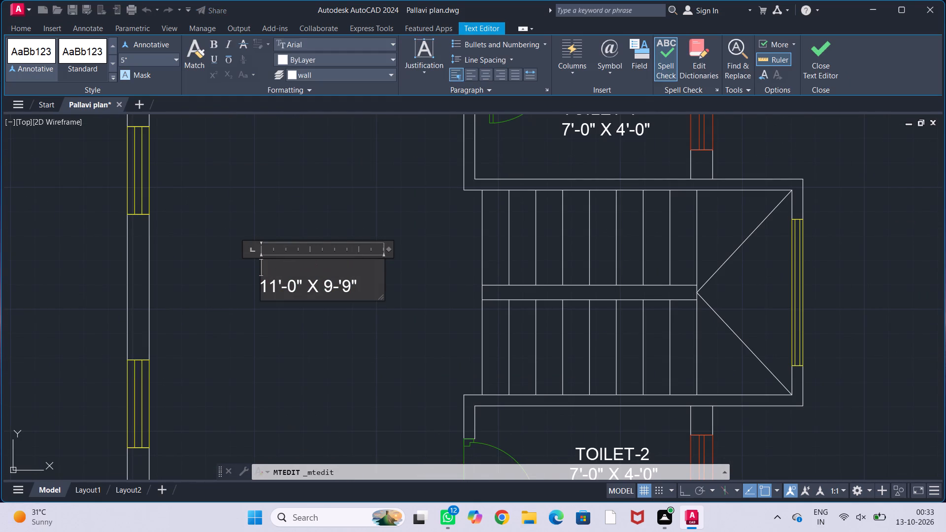
pyautogui.write('HALL')
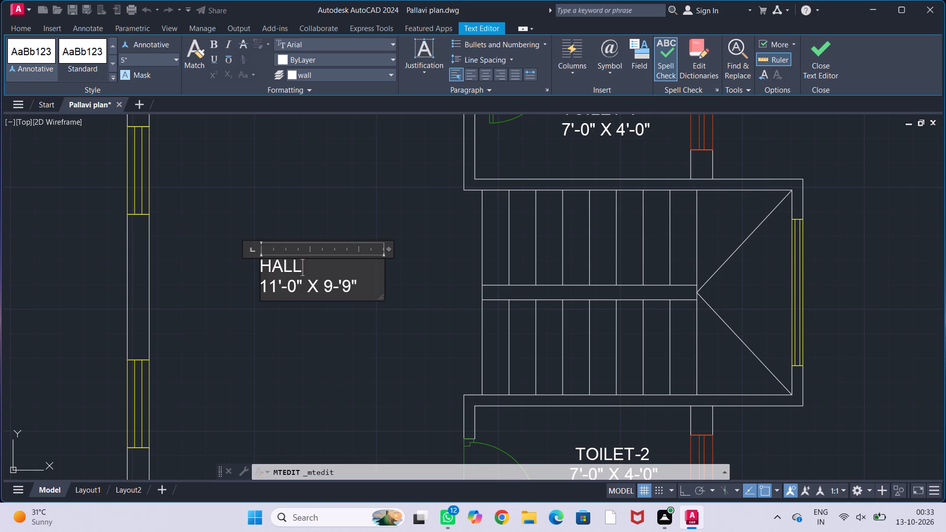
# Change the first dimension in the HALL label to 10'-11".
pyautogui.press('Down')
pyautogui.press('Left')
pyautogui.press('Left')
pyautogui.press('Left')
pyautogui.press('Left')
pyautogui.press('BackSpace')
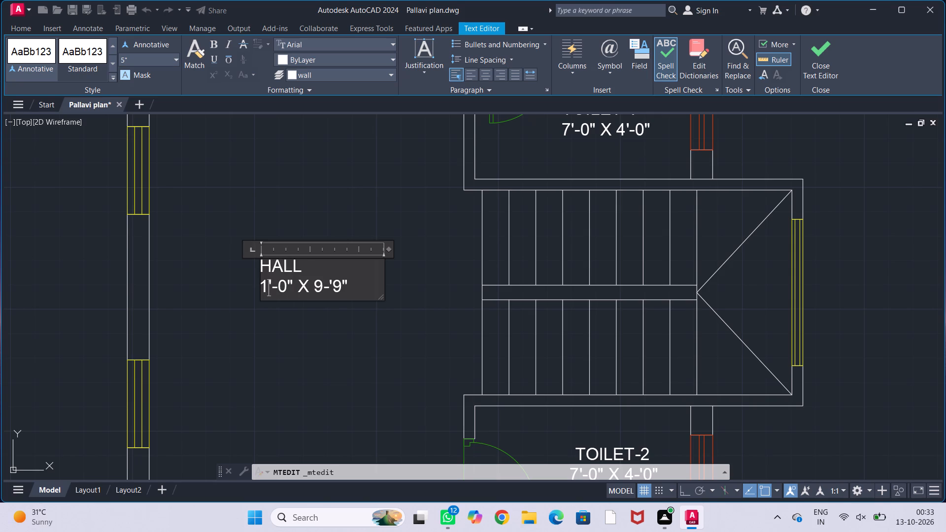
pyautogui.press('0')
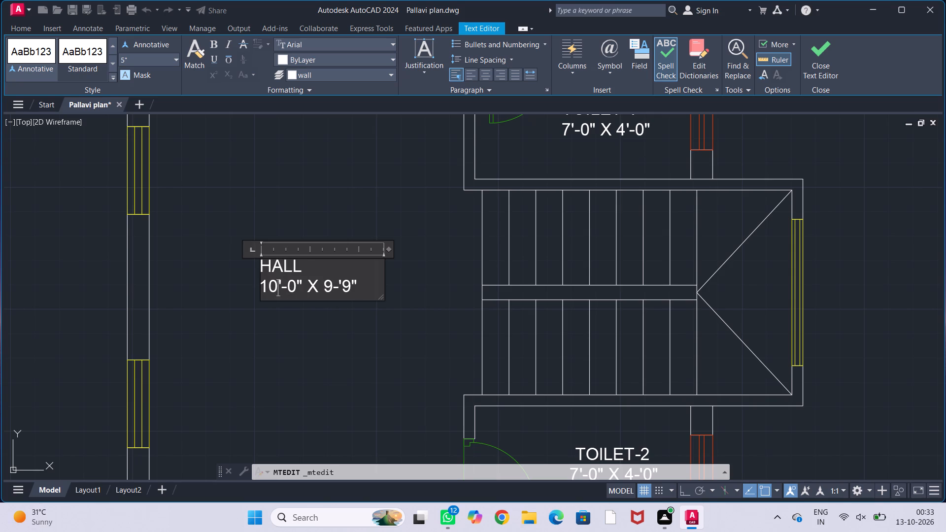
pyautogui.press('Right')
pyautogui.press('Right')
pyautogui.press('Right')
pyautogui.press('BackSpace')
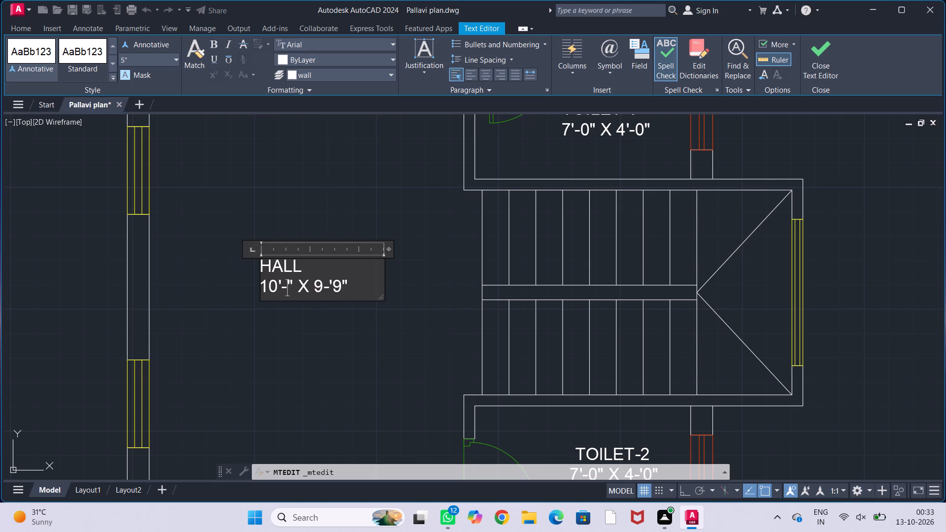
pyautogui.write('11')
# Change the second dimension in the HALL label to 15'-9", with the foot mark before the hyphen.
pyautogui.press('Right')
pyautogui.press('Right')
pyautogui.press('Right')
pyautogui.press('Right')
pyautogui.press('Right')
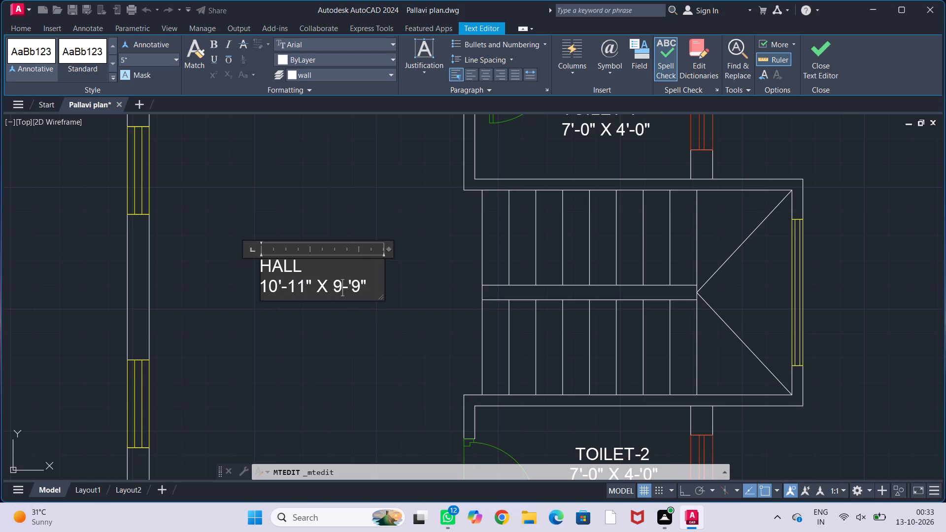
pyautogui.press('BackSpace')
pyautogui.write('15')
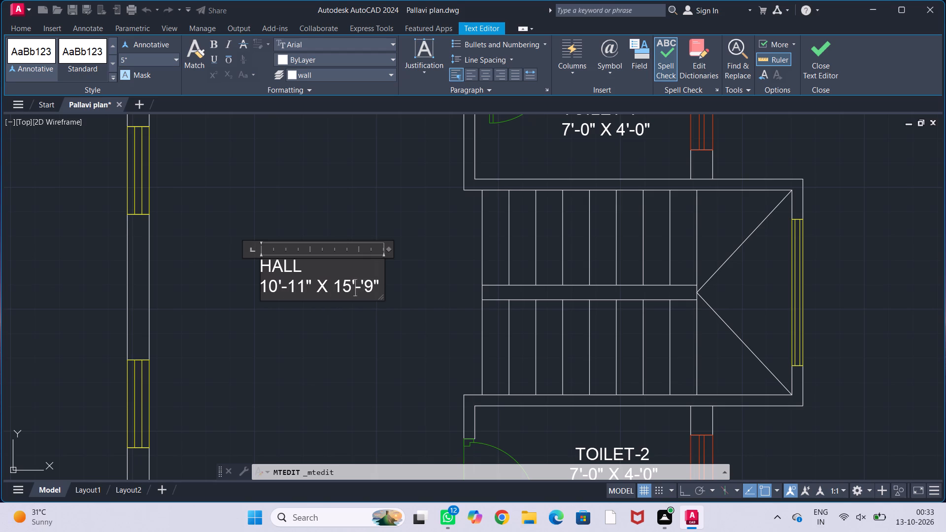
pyautogui.press("'")
pyautogui.press('Right')
pyautogui.press('Right')
pyautogui.press('BackSpace')
# Indent the name HALL by eight spaces to centre it above the dimension line, and finish the text edit.
pyautogui.click(262, 266)
pyautogui.press('space')
pyautogui.press('space')
pyautogui.press('space')
pyautogui.press('space')
pyautogui.press('space')
pyautogui.press('space')
pyautogui.press('space')
pyautogui.press('space')
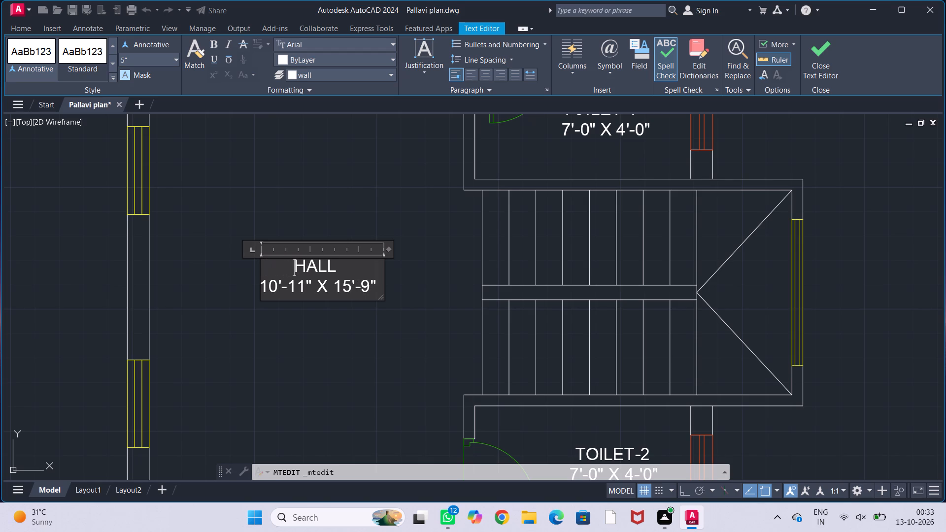
pyautogui.press('space')
pyautogui.press('BackSpace')
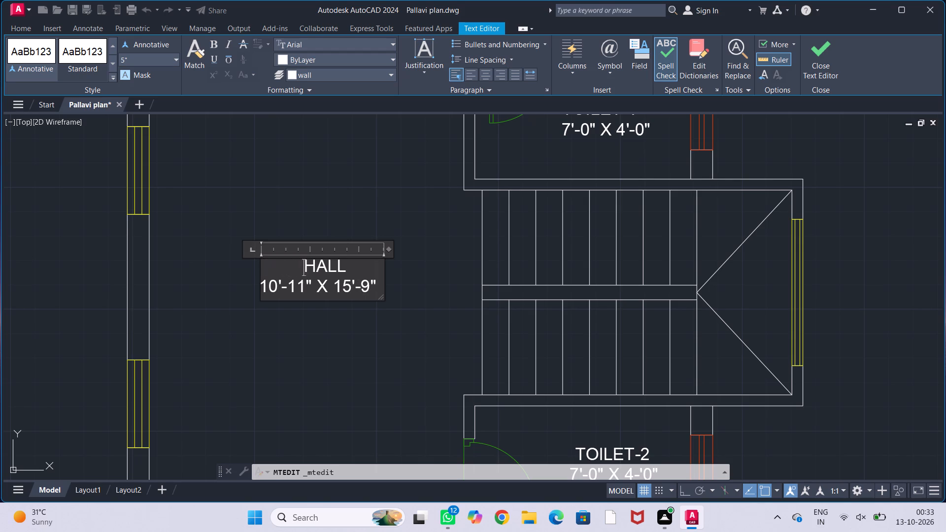
pyautogui.click(307, 337)
pyautogui.press('Escape')
pyautogui.press('Escape')
pyautogui.press('Escape')
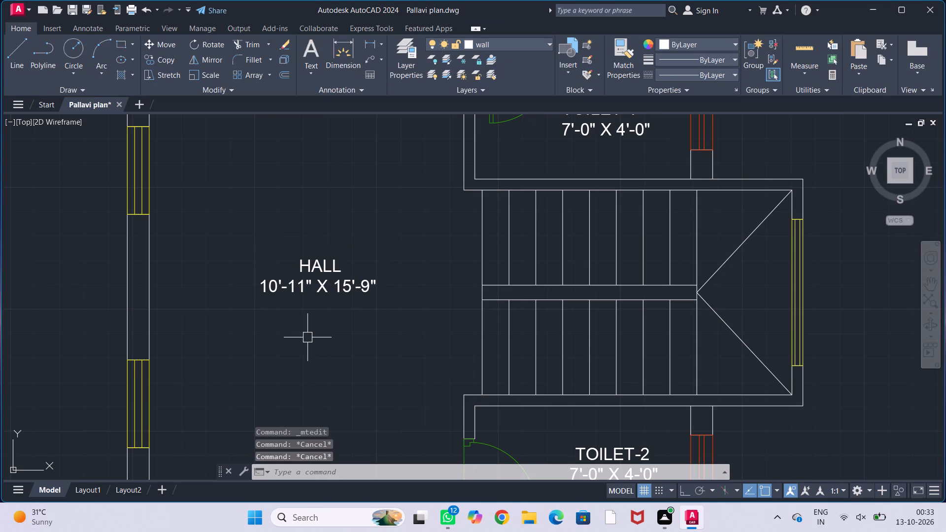
pyautogui.press('Escape')
# With Ortho on, draw a horizontal line through the stair flight nearest TOILET-1, from just outside the first tread onto the landing.
pyautogui.scroll(-2, 307, 337)
pyautogui.moveTo(320, 286); pyautogui.dragTo(339, 332, button='middle')
pyautogui.moveTo(342, 333); pyautogui.dragTo(343, 266, button='middle')
pyautogui.scroll(1, 343, 274)
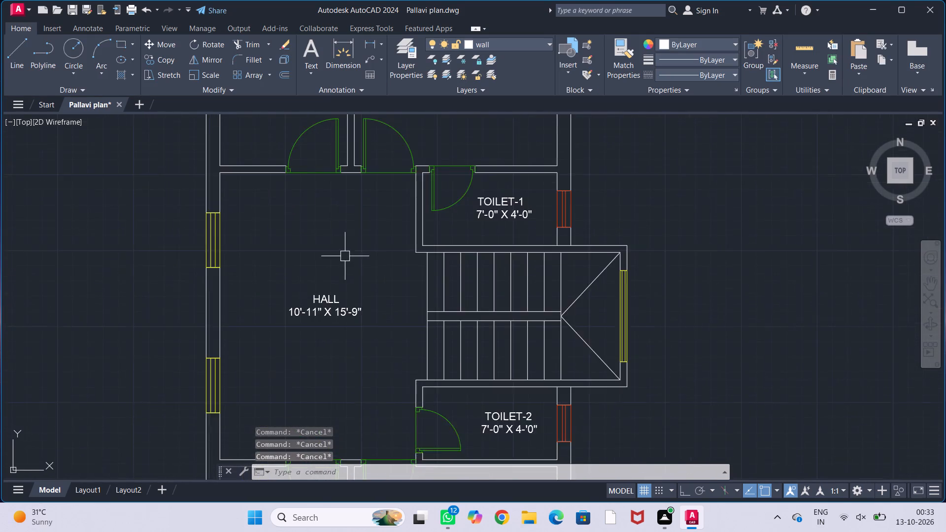
pyautogui.scroll(-2, 346, 275)
pyautogui.moveTo(353, 303); pyautogui.dragTo(348, 274, button='middle')
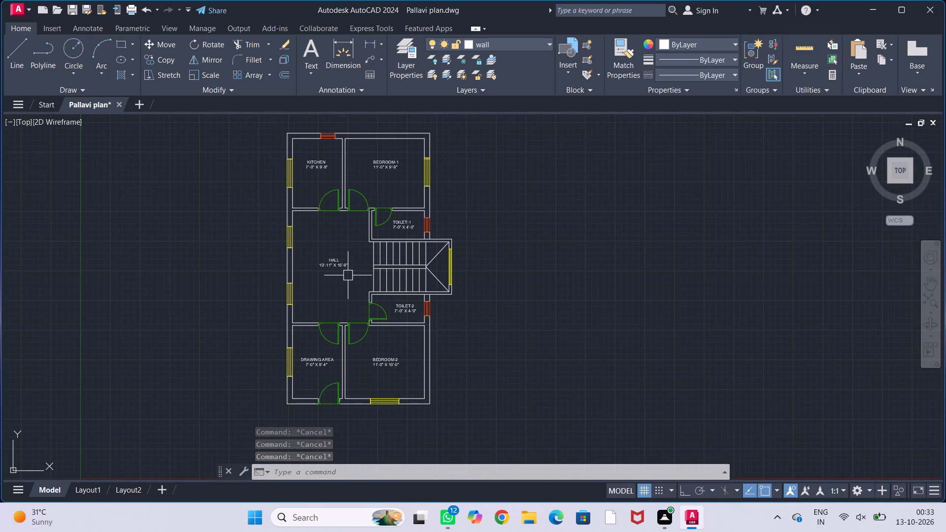
pyautogui.scroll(2, 414, 270)
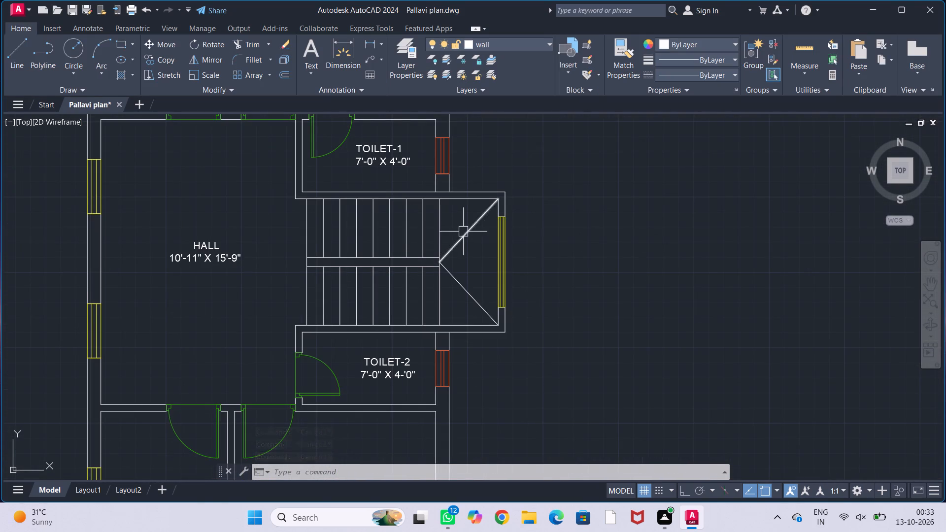
pyautogui.moveTo(462, 233); pyautogui.dragTo(443, 257, button='middle')
pyautogui.press('l')
pyautogui.press('Return')
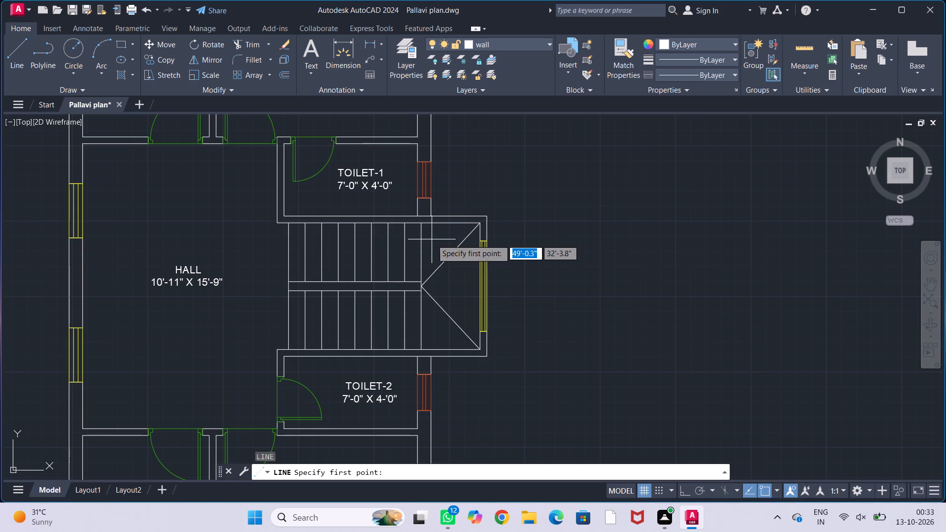
pyautogui.scroll(1, 407, 257)
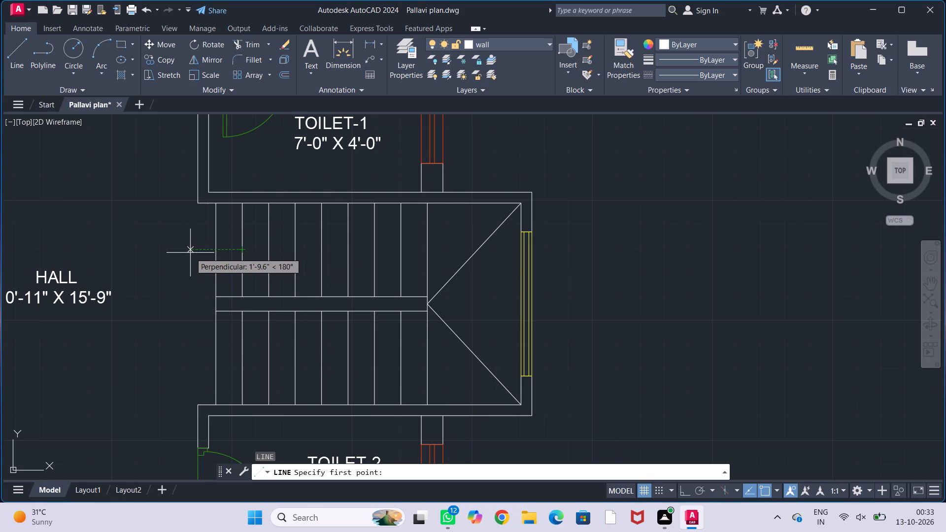
pyautogui.click(190, 253)
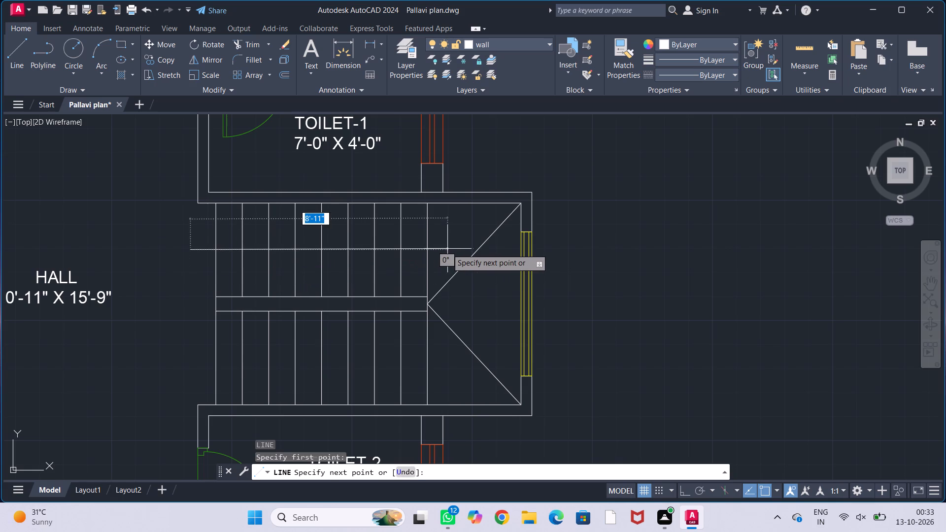
pyautogui.press('F8')
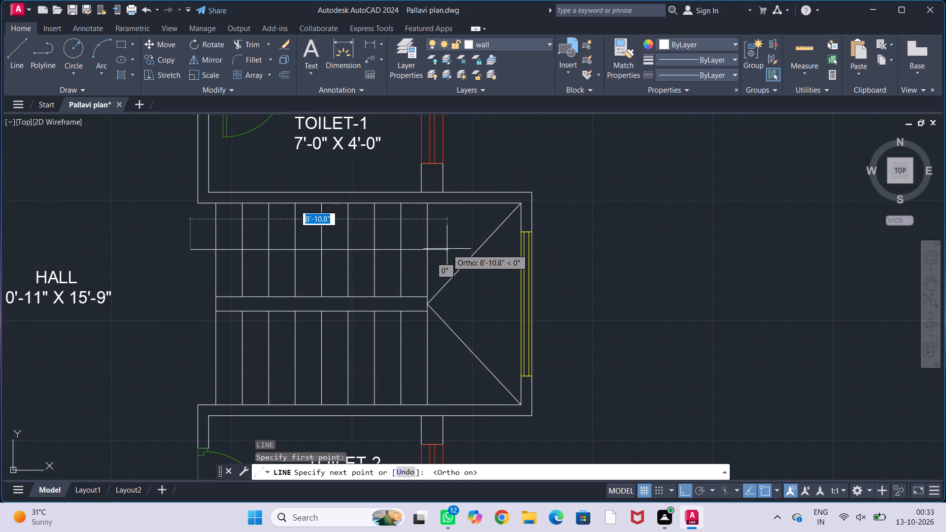
pyautogui.click(461, 251)
pyautogui.press('Escape')
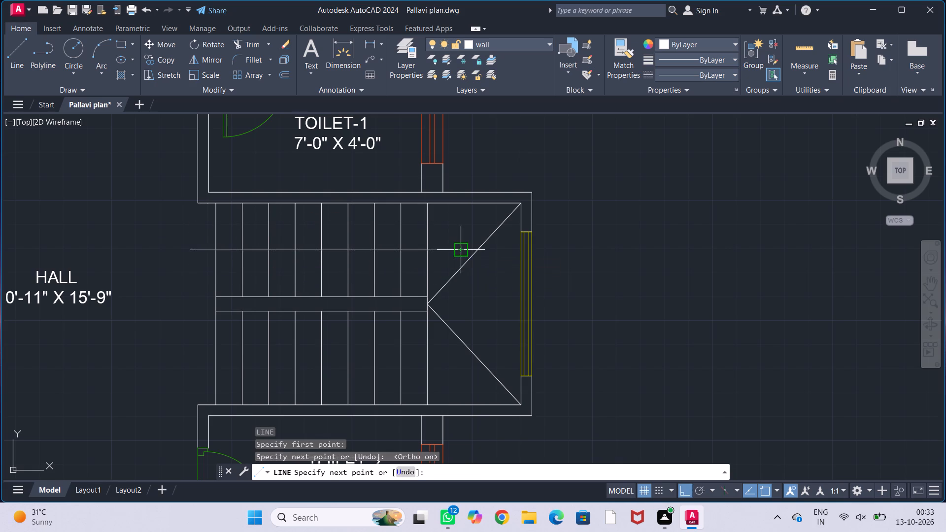
pyautogui.press('Escape')
pyautogui.press('Escape')
# With Ortho off, draw a short slanted line back from the stair line's landing end as one half of an arrowhead.
pyautogui.scroll(2, 461, 251)
pyautogui.press('l')
pyautogui.press('Return')
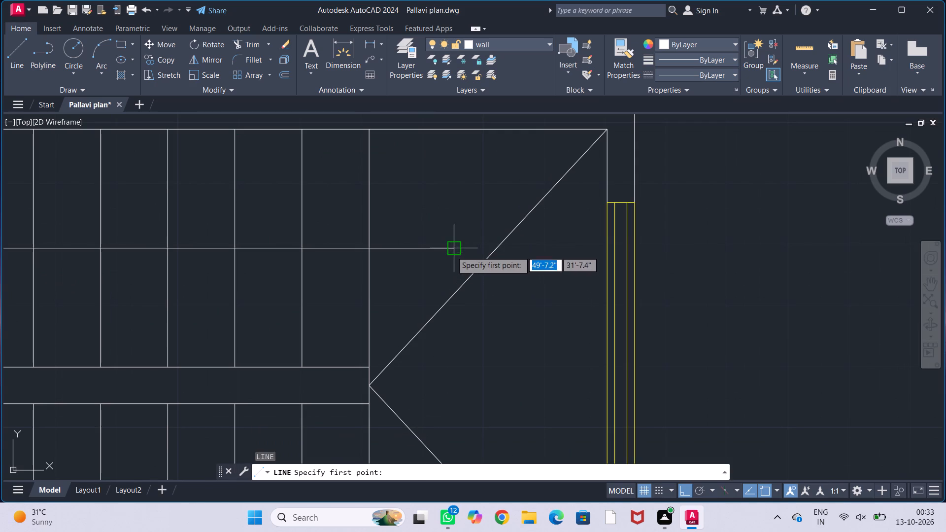
pyautogui.click(450, 247)
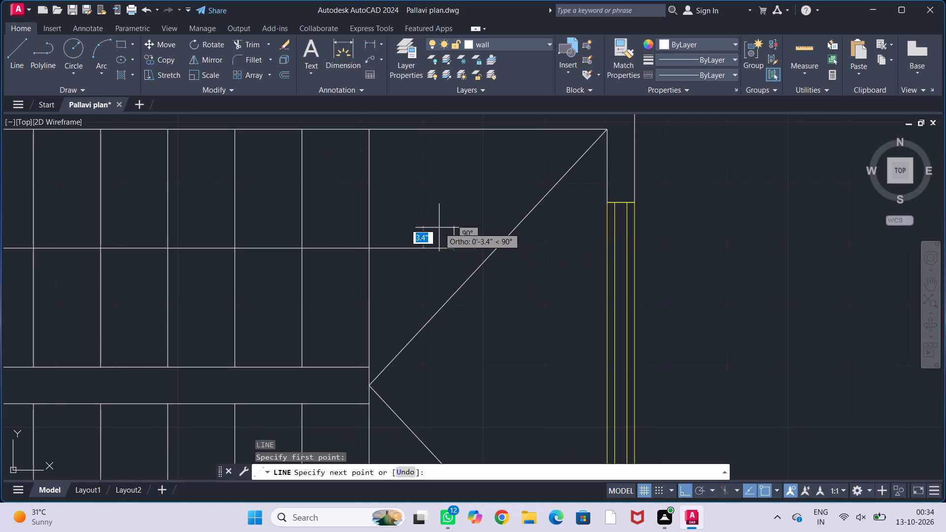
pyautogui.press('F8')
pyautogui.click(439, 228)
pyautogui.press('Escape')
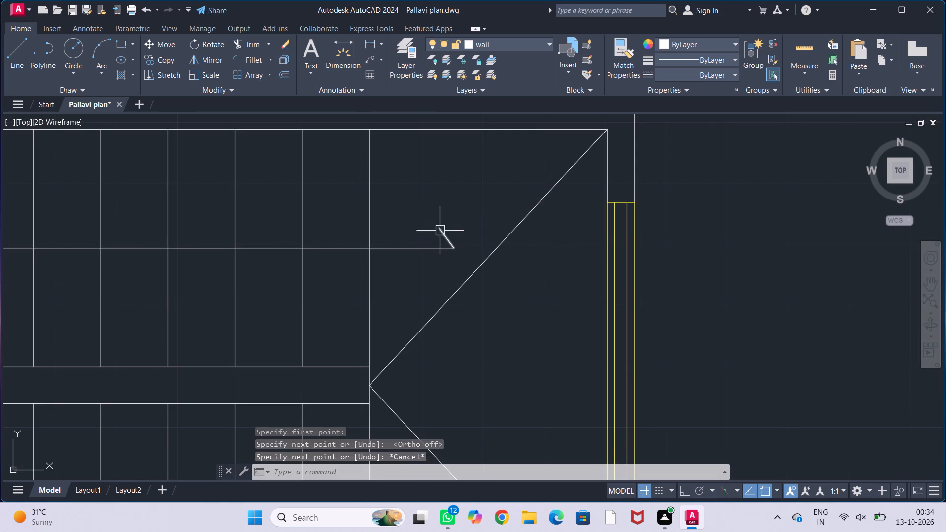
pyautogui.press('Escape')
pyautogui.press('Escape')
# Mirror the short slanted line about the horizontal stair line with Ortho on, keeping the original, to complete the arrowhead.
pyautogui.click(447, 238)
pyautogui.write('MI')
pyautogui.press('Return')
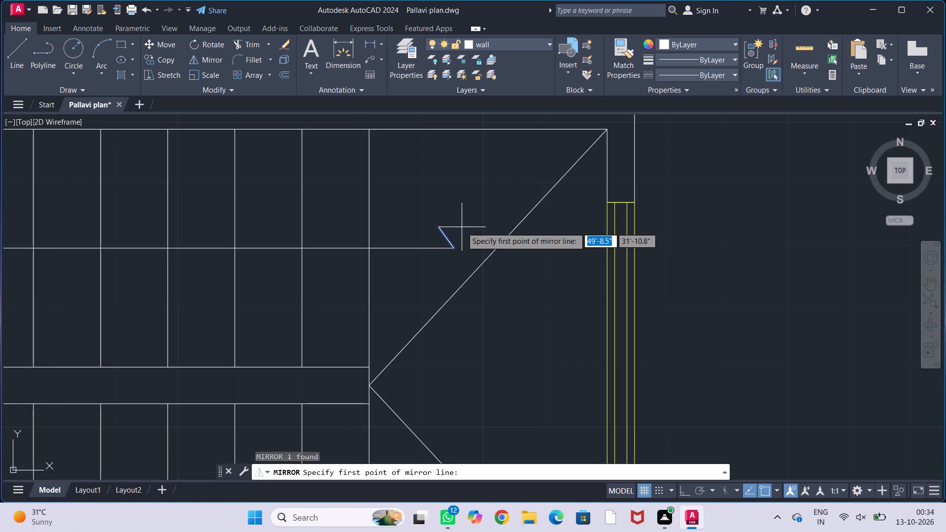
pyautogui.click(453, 247)
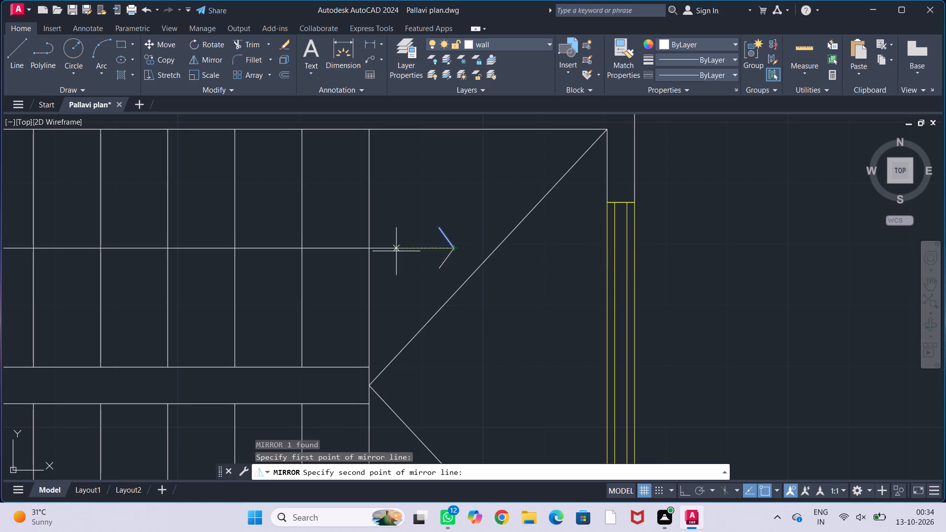
pyautogui.press('F8')
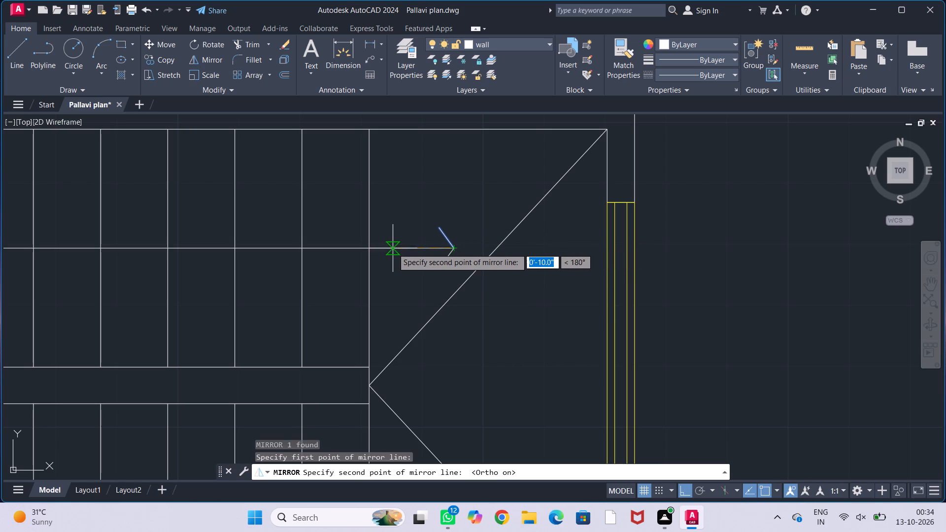
pyautogui.click(393, 249)
pyautogui.moveTo(405, 293); pyautogui.dragTo(393, 249)
pyautogui.press('Escape')
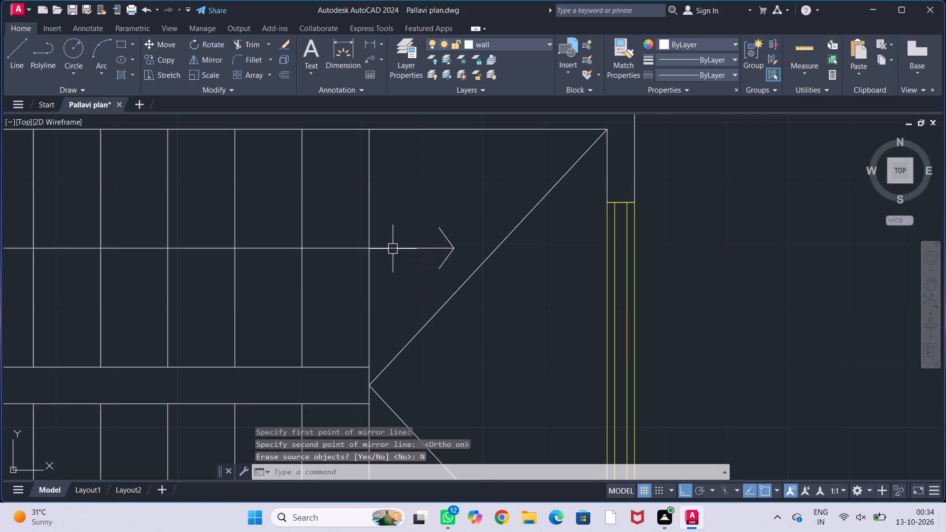
pyautogui.press('Escape')
pyautogui.press('Escape')
pyautogui.press('Escape')
# Add the multiline text UP in the hall just before the tail of the stair direction arrow.
pyautogui.scroll(-3, 393, 249)
pyautogui.moveTo(379, 258); pyautogui.dragTo(482, 257, button='middle')
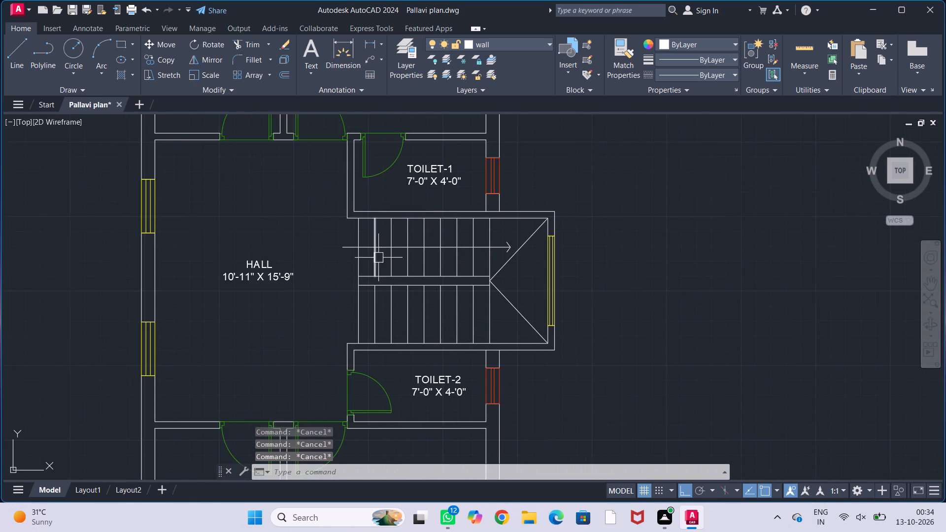
pyautogui.scroll(2, 370, 257)
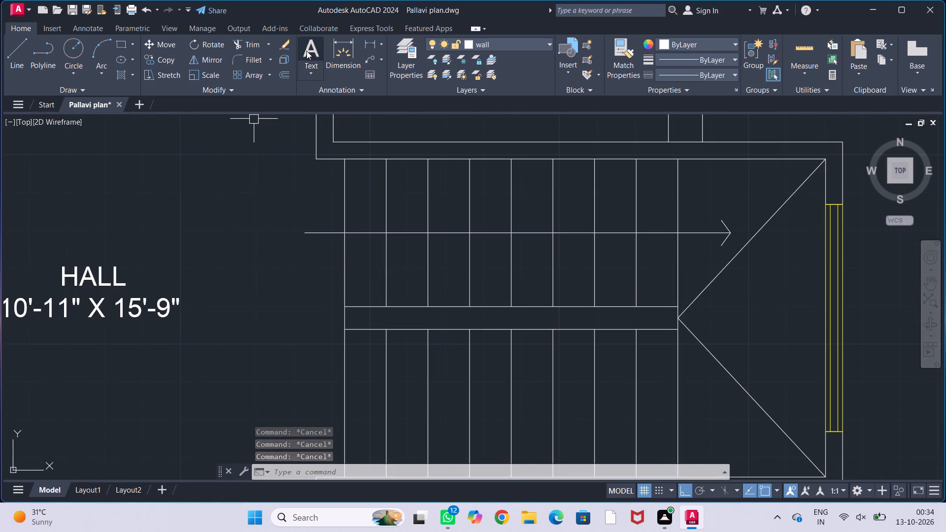
pyautogui.click(306, 51)
pyautogui.click(266, 231)
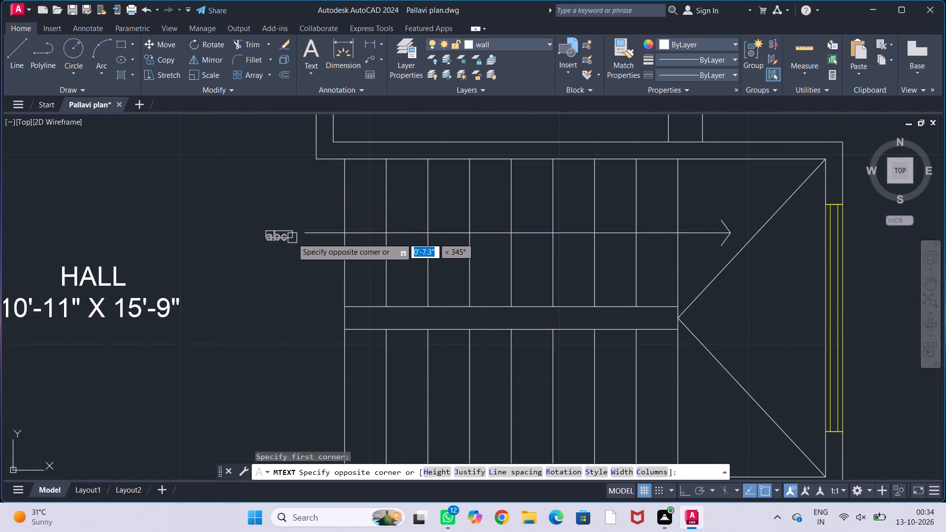
pyautogui.click(296, 240)
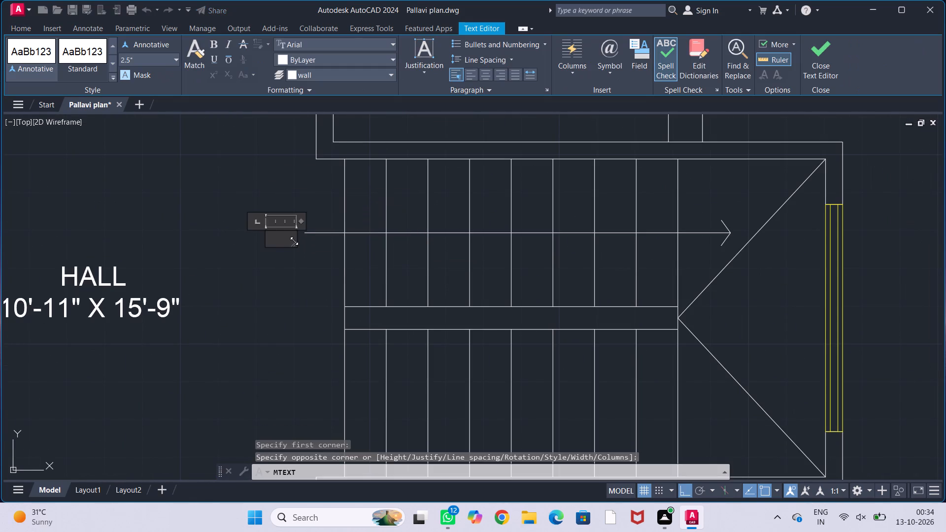
pyautogui.write('UP')
pyautogui.click(298, 264)
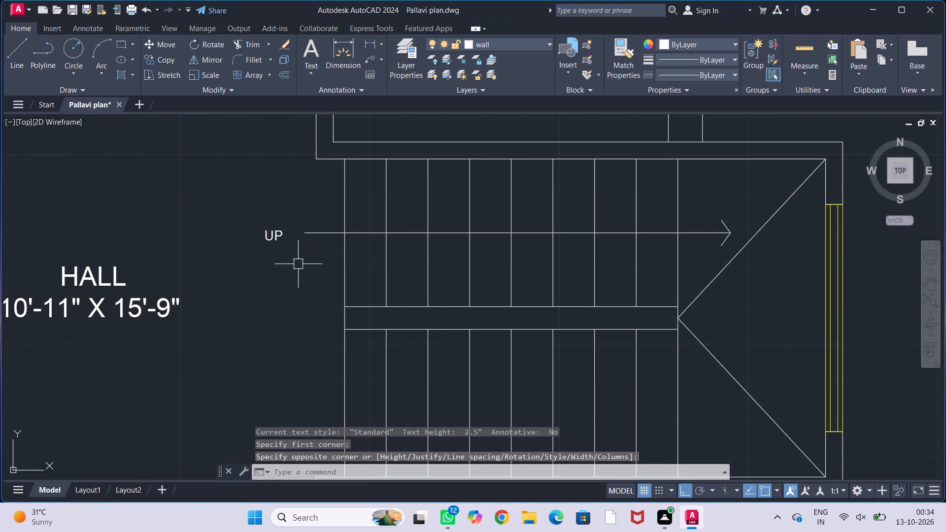
pyautogui.press('Escape')
pyautogui.press('Escape')
pyautogui.press('Escape')
pyautogui.press('Escape')
# Draw a rectangle about 4'-5" by 1'-7" against the outer wall face, centred outside the DRAWING AREA entrance door.
pyautogui.scroll(-2, 298, 264)
pyautogui.moveTo(297, 276); pyautogui.dragTo(315, 266, button='middle')
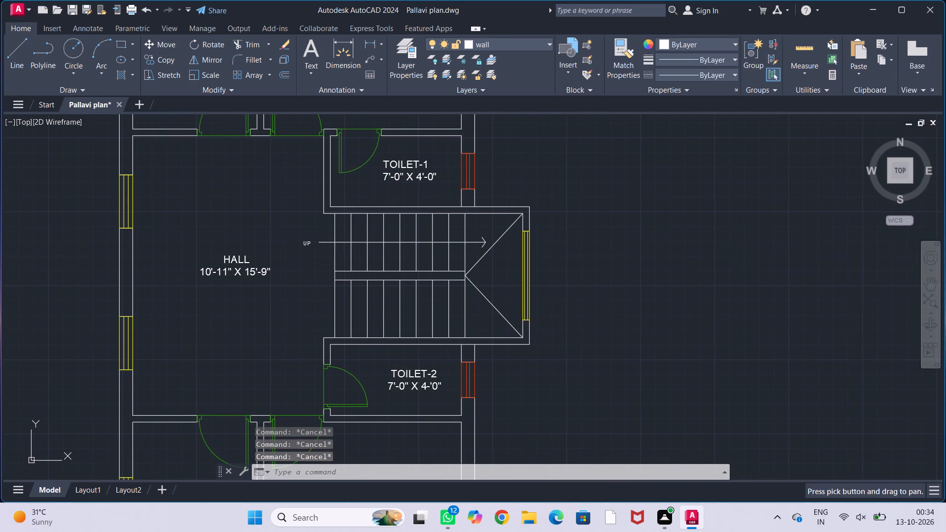
pyautogui.moveTo(300, 322); pyautogui.dragTo(441, 252, button='middle')
pyautogui.scroll(-1, 425, 257)
pyautogui.moveTo(414, 297); pyautogui.dragTo(376, 225, button='middle')
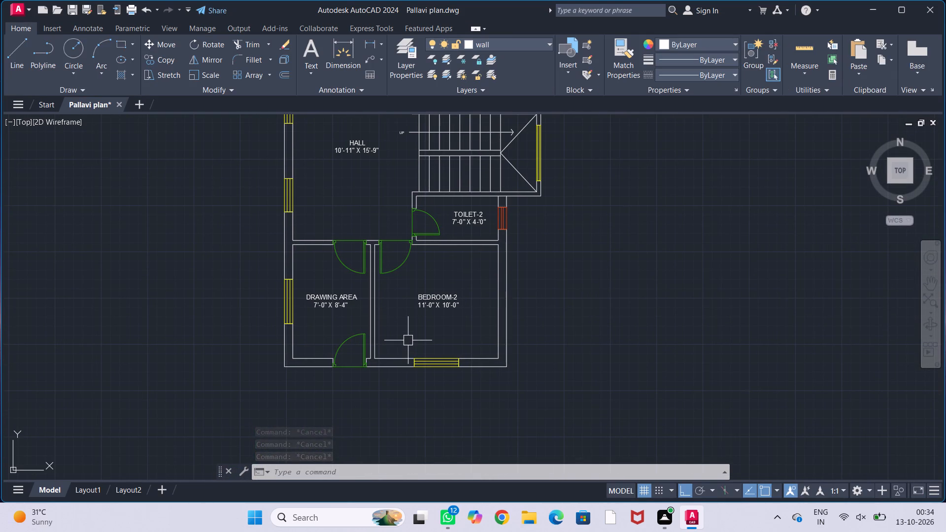
pyautogui.moveTo(396, 353); pyautogui.dragTo(417, 289, button='middle')
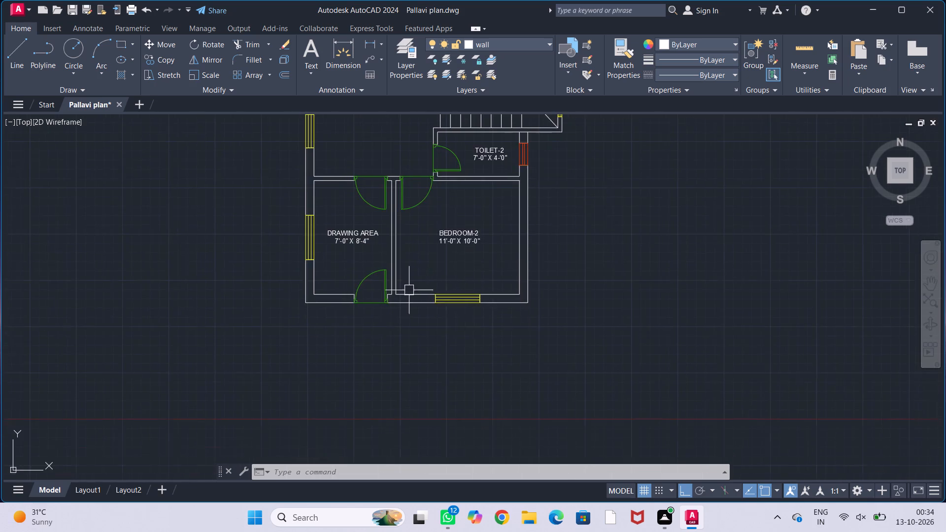
pyautogui.scroll(3, 360, 319)
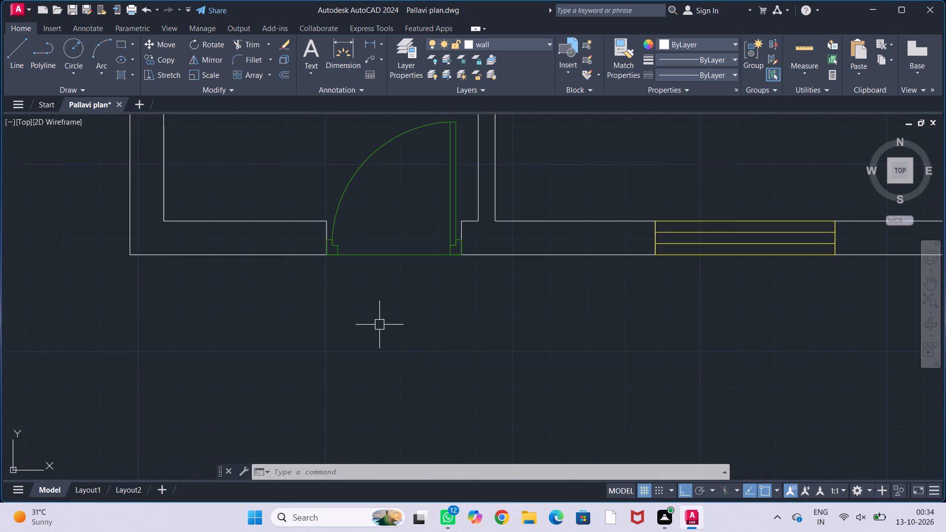
pyautogui.write('REC')
pyautogui.press('Return')
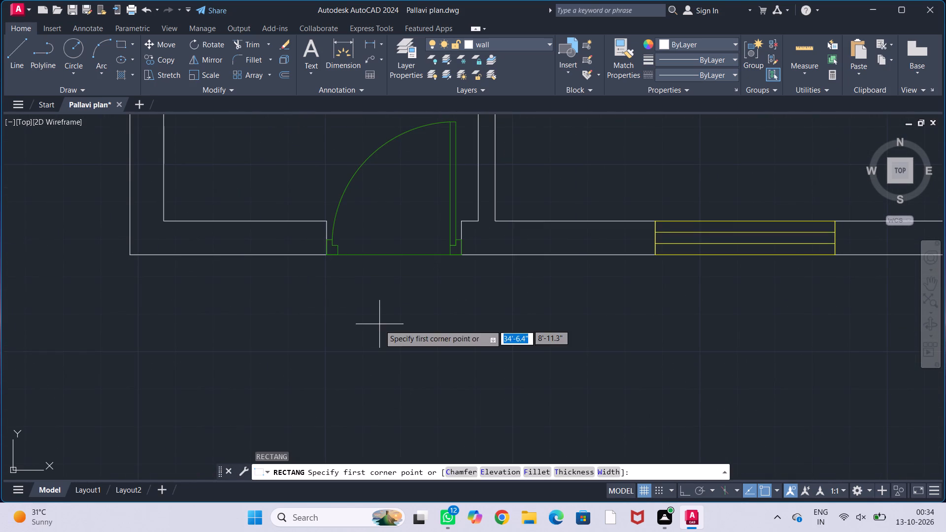
pyautogui.click(297, 254)
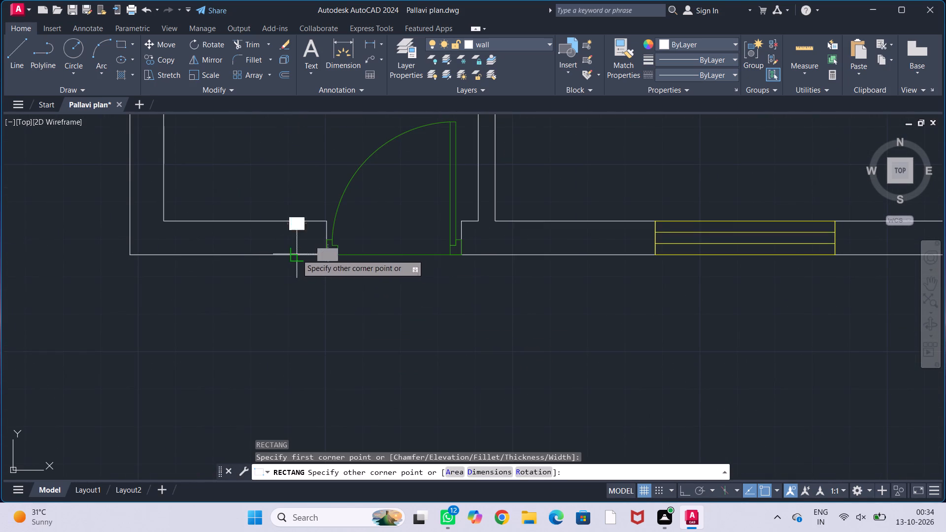
pyautogui.click(496, 329)
pyautogui.press('Escape')
pyautogui.press('Escape')
pyautogui.press('Escape')
pyautogui.press('Escape')
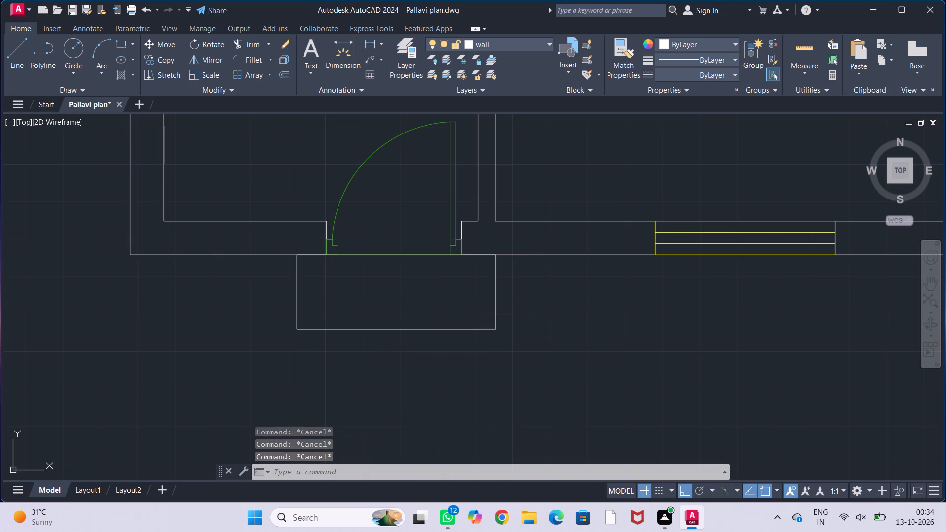
# Draw a horizontal line between the side midpoints of the entrance rectangle, dividing it into two steps.
pyautogui.press('l')
pyautogui.press('Return')
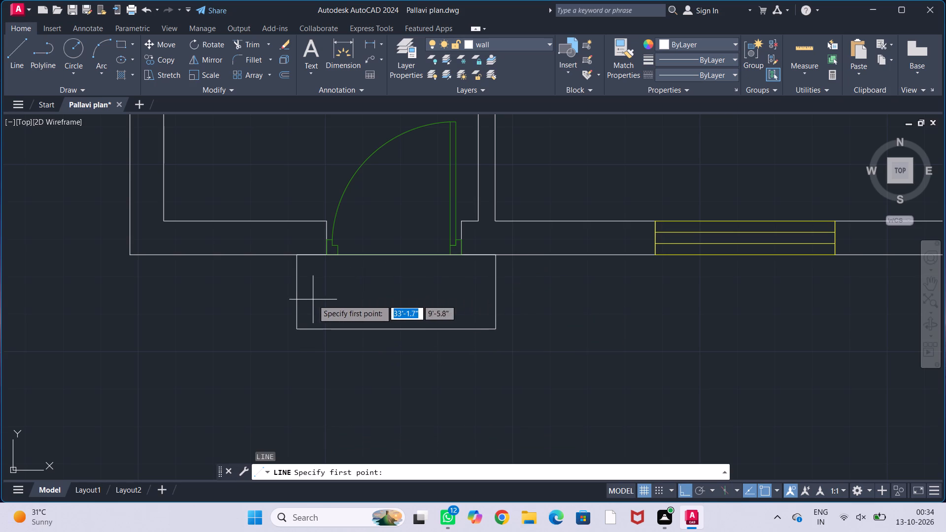
pyautogui.click(293, 298)
pyautogui.click(493, 294)
pyautogui.press('Escape')
pyautogui.press('Escape')
pyautogui.press('Escape')
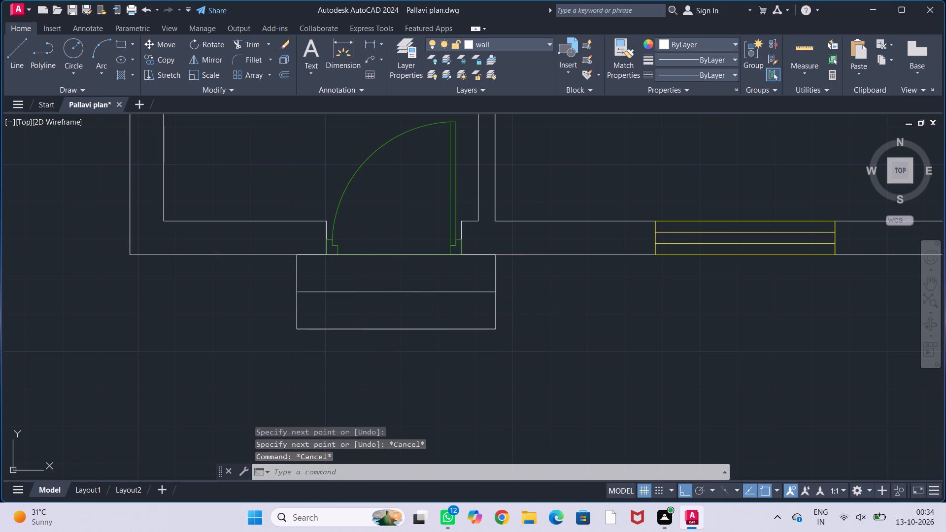
pyautogui.press('Escape')
# Add the multiline text ENTRY in the entrance door opening, just above the outside steps.
pyautogui.scroll(-3, 524, 304)
pyautogui.moveTo(543, 308); pyautogui.dragTo(496, 323, button='middle')
pyautogui.scroll(2, 459, 328)
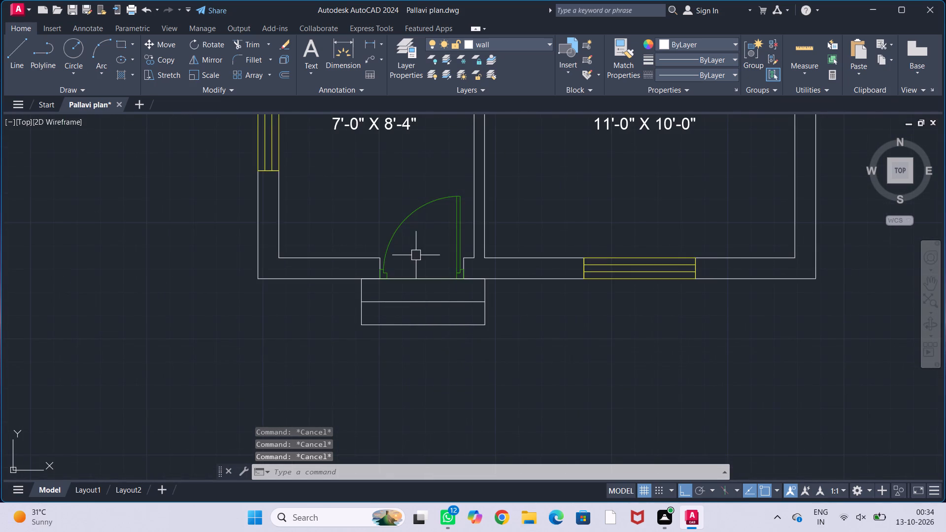
pyautogui.scroll(1, 415, 255)
pyautogui.click(304, 52)
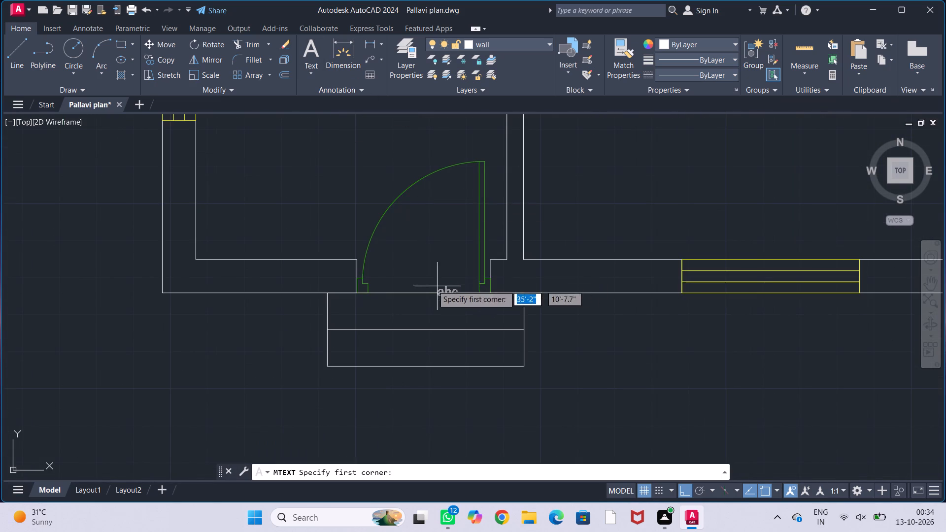
pyautogui.click(400, 261)
pyautogui.click(450, 284)
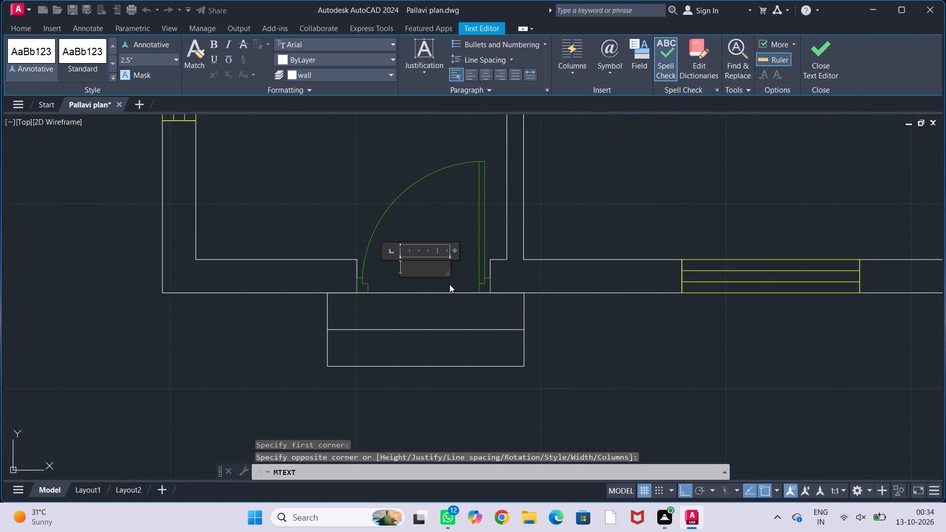
pyautogui.write('ENTRY')
pyautogui.click(412, 298)
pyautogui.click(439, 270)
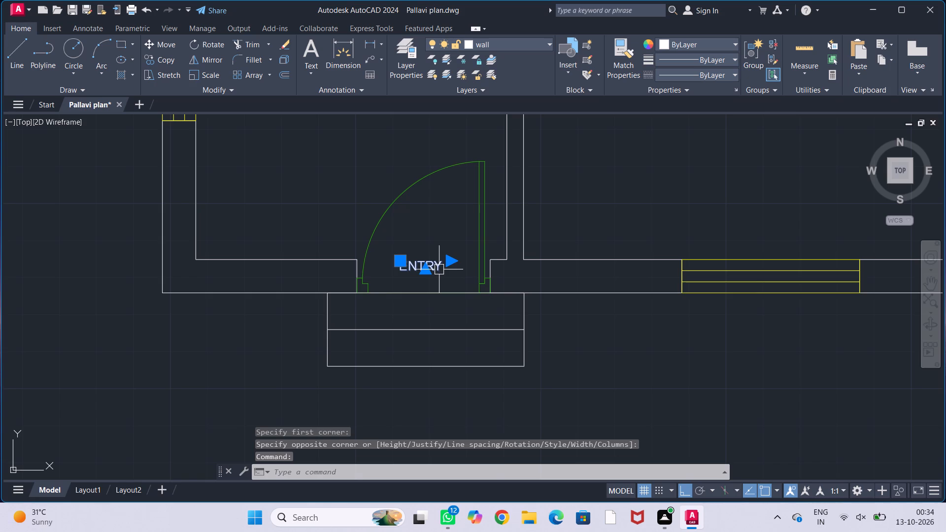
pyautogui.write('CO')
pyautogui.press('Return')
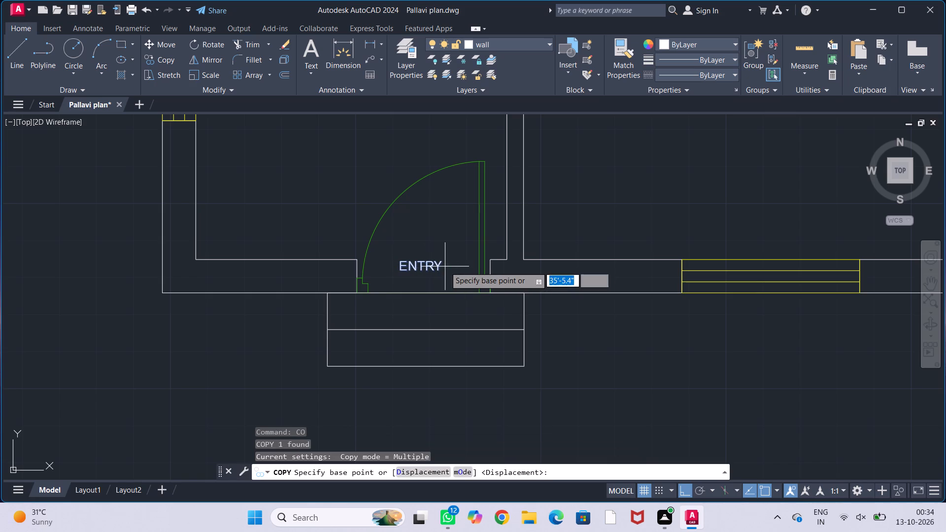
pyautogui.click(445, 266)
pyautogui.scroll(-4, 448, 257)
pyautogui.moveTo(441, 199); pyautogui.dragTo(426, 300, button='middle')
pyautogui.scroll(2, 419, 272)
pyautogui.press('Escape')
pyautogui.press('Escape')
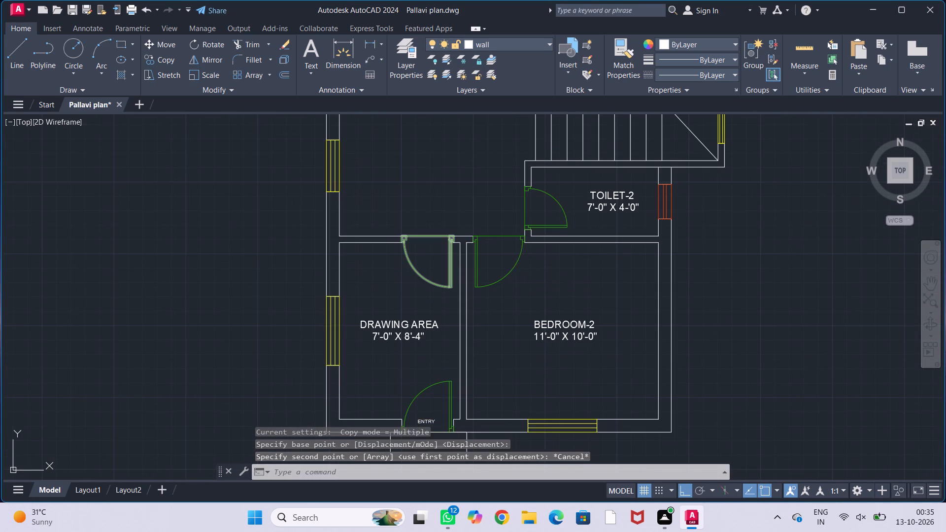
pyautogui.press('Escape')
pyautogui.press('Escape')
# Save the annotated floor plan drawing.
pyautogui.scroll(-1, 419, 272)
pyautogui.moveTo(483, 320); pyautogui.dragTo(461, 321, button='middle')
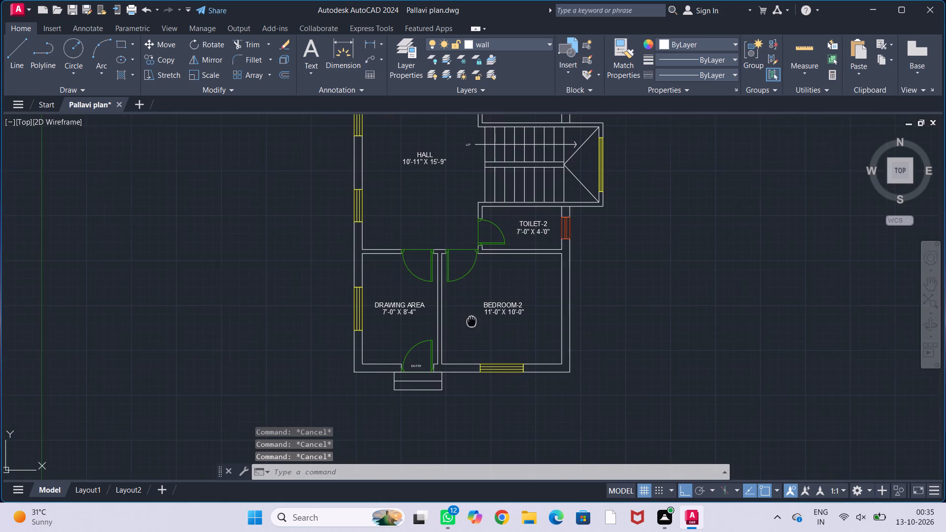
pyautogui.moveTo(461, 321); pyautogui.dragTo(437, 320, button='middle')
pyautogui.moveTo(465, 320); pyautogui.dragTo(464, 394, button='middle')
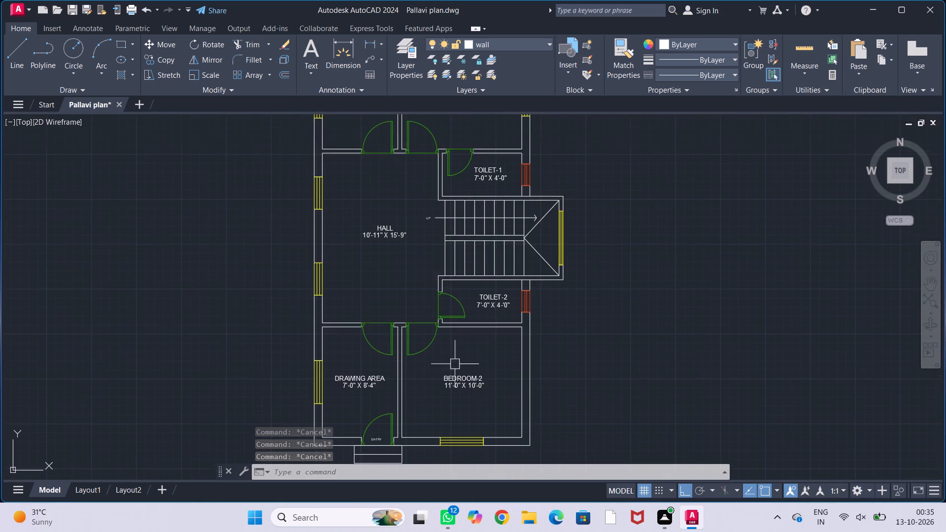
pyautogui.moveTo(419, 252); pyautogui.dragTo(405, 363, button='middle')
pyautogui.moveTo(395, 288); pyautogui.dragTo(412, 325, button='middle')
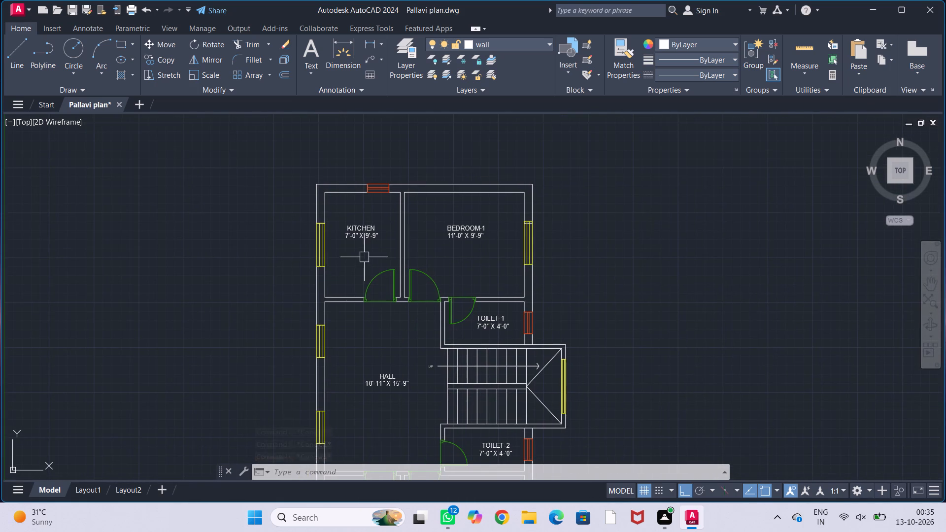
pyautogui.moveTo(364, 257); pyautogui.dragTo(332, 256, button='middle')
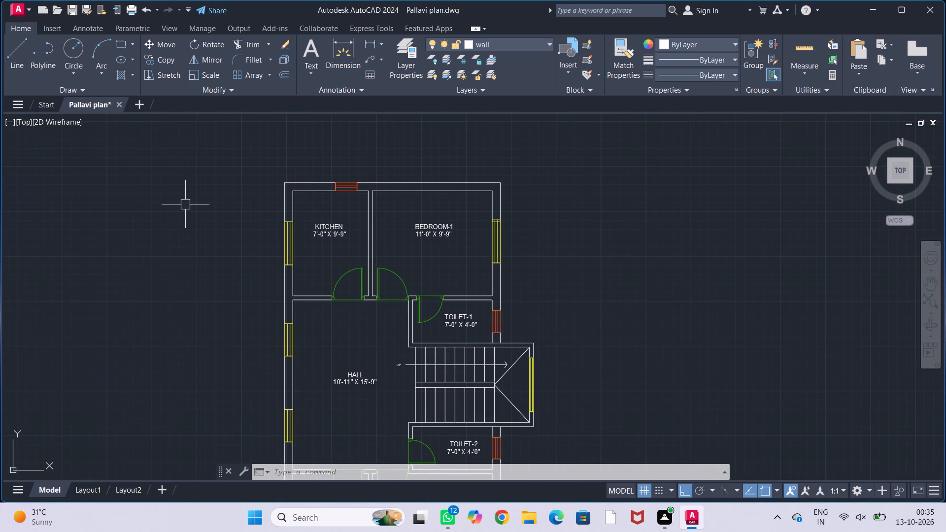
pyautogui.hotkey('ctrl', 's')
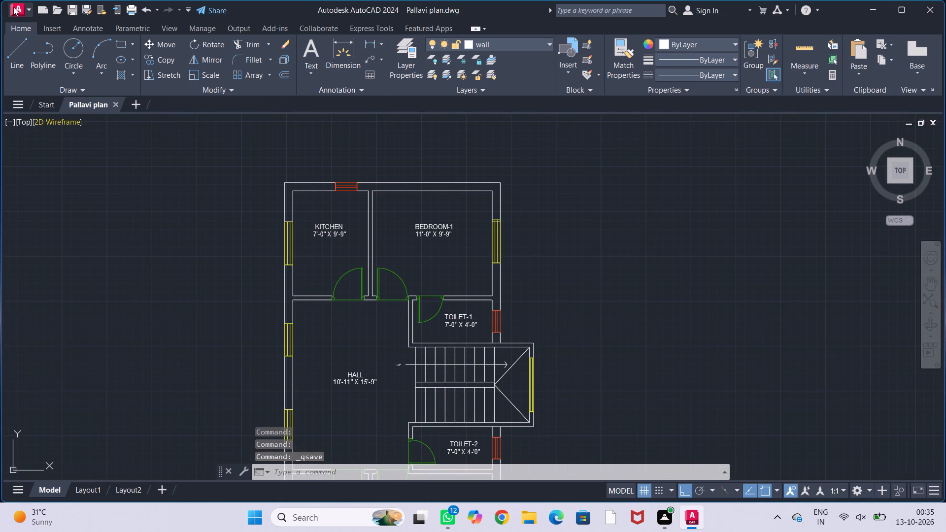
# Open the recent drawing WEST FACING GOUND.dwg.
pyautogui.click(13, 7)
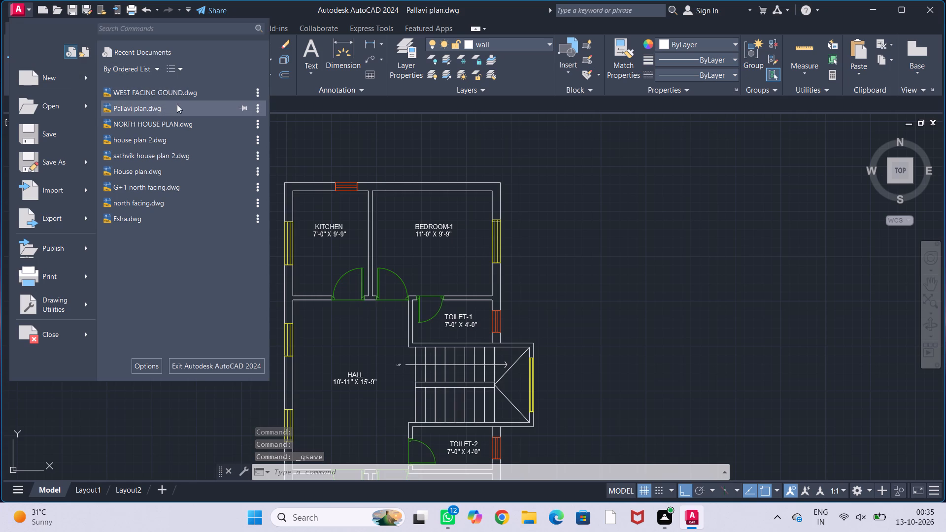
pyautogui.click(190, 91)
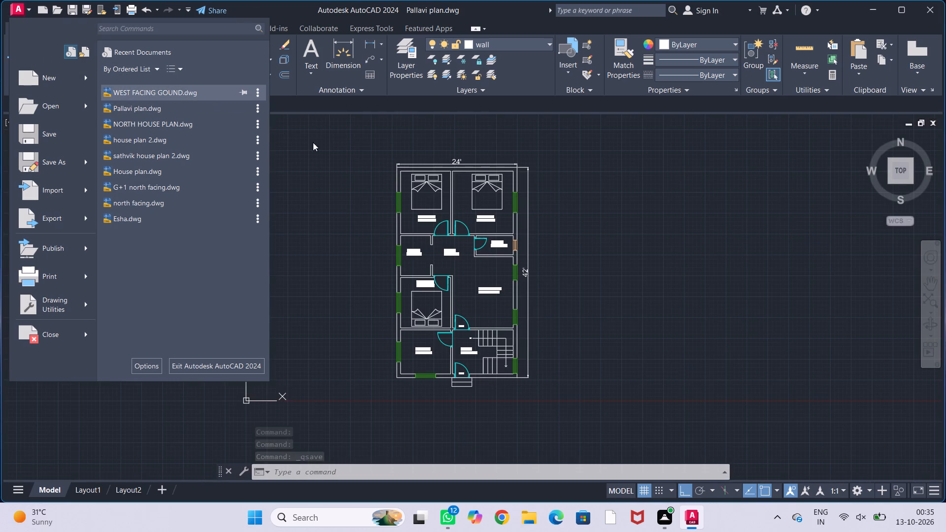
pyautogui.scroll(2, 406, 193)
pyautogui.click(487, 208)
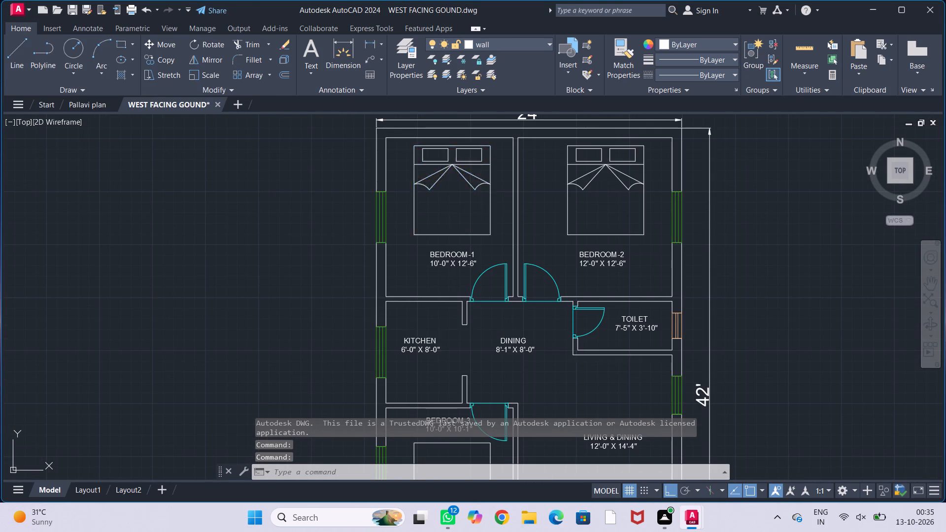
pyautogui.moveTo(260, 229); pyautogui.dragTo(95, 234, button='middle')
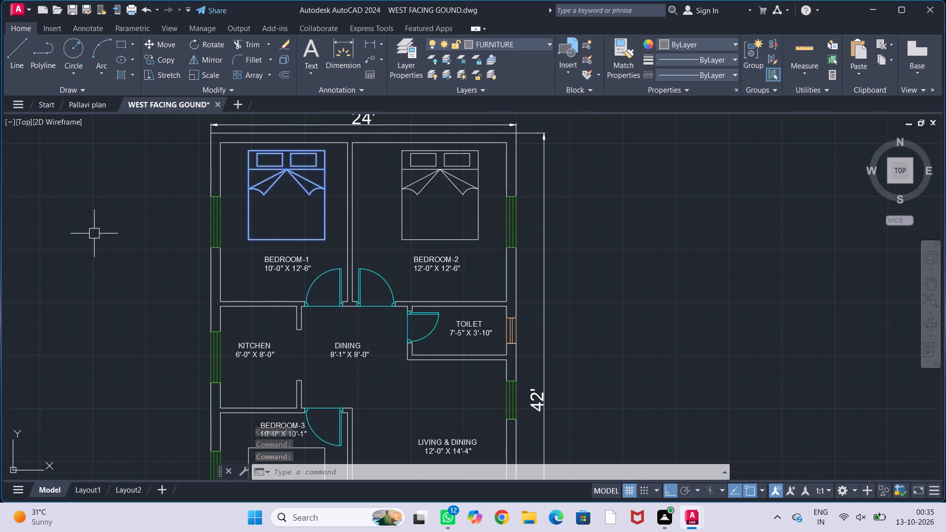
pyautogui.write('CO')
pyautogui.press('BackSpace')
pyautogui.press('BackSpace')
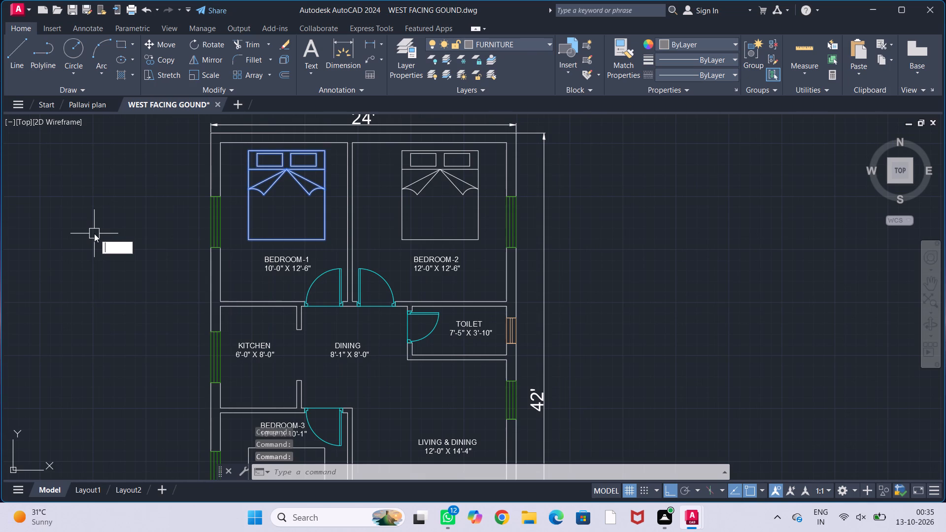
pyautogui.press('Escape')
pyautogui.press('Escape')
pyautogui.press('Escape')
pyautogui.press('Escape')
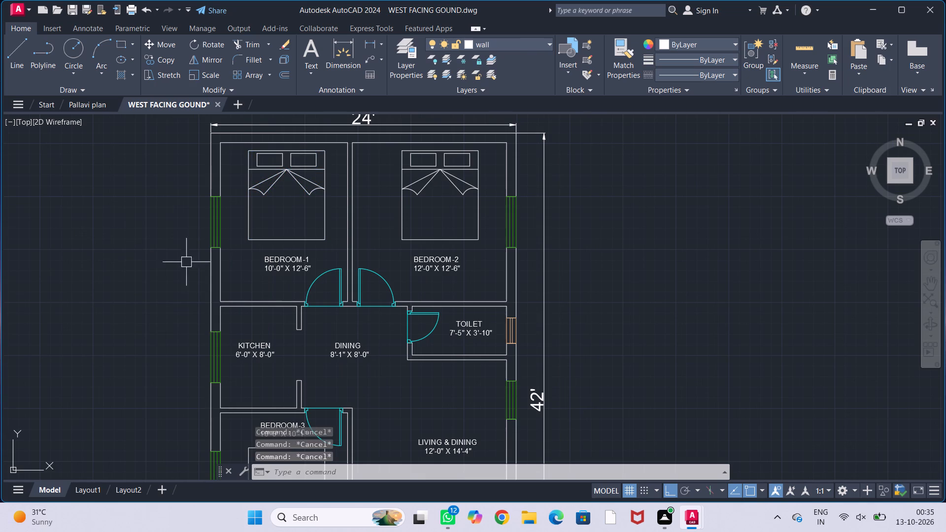
# Copy the bed in BEDROOM-1 of the west-facing plan to the clipboard.
pyautogui.click(254, 239)
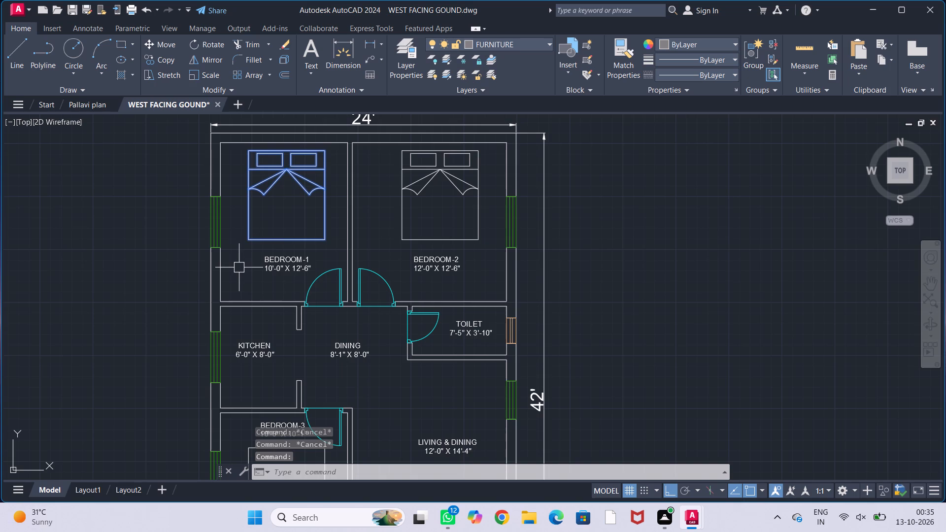
pyautogui.hotkey('ctrl', 'c')
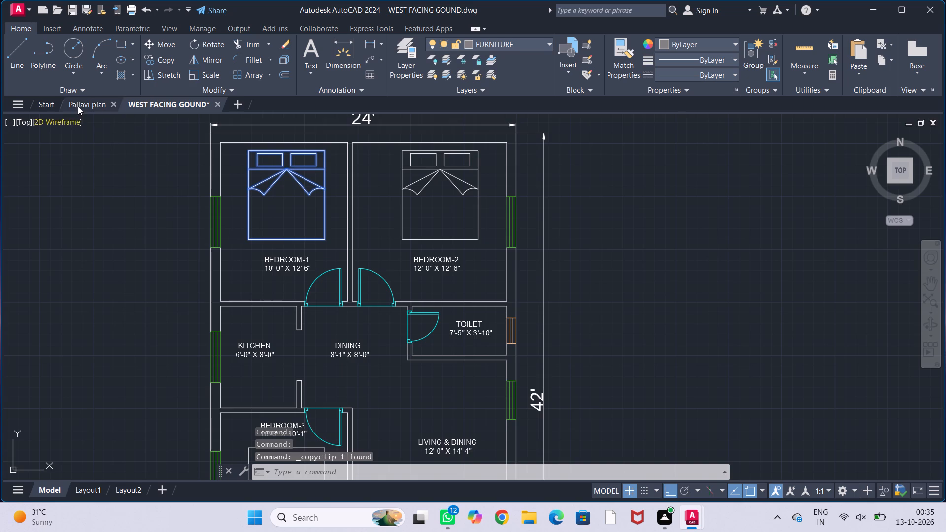
# Switch to the Pallavi plan drawing and paste the copied bed in the empty space east of BEDROOM-1.
pyautogui.click(78, 106)
pyautogui.moveTo(564, 241); pyautogui.dragTo(212, 207, button='middle')
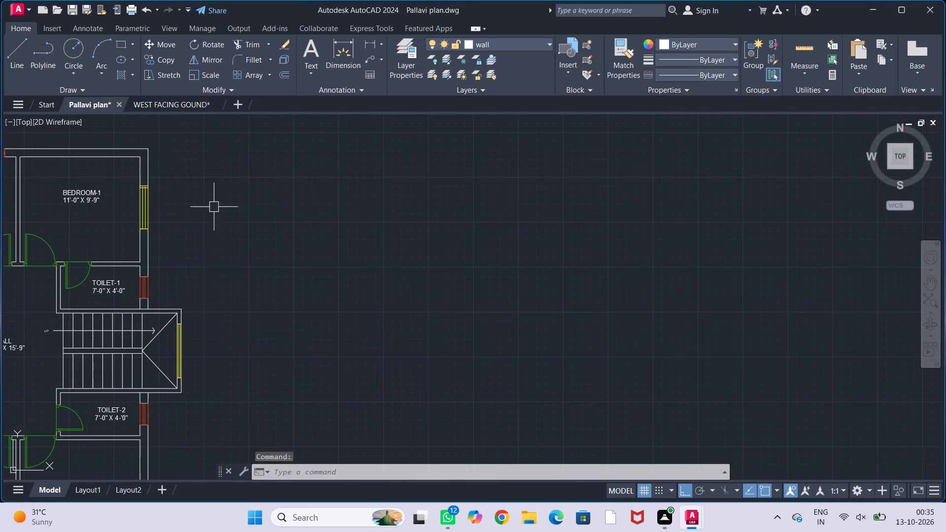
pyautogui.click(428, 218)
pyautogui.hotkey('ctrl', 'v')
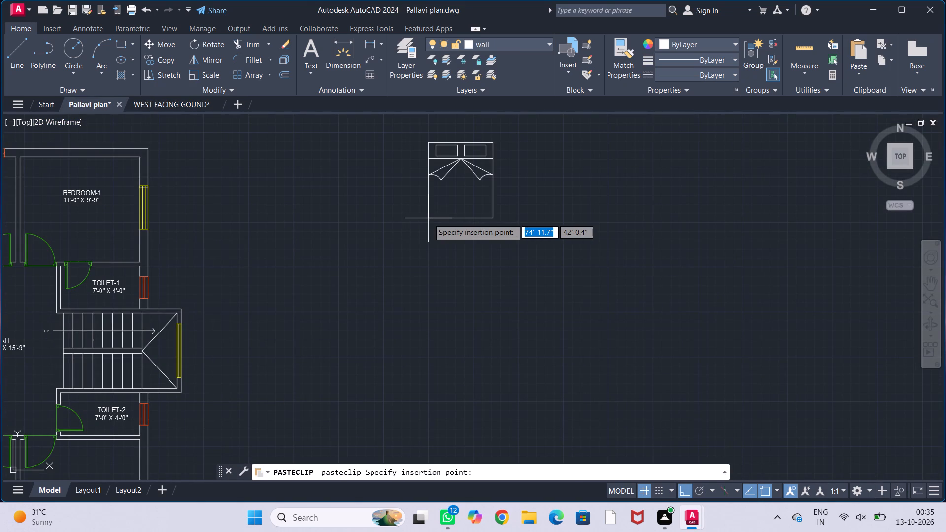
pyautogui.click(269, 271)
pyautogui.press('Escape')
pyautogui.press('Escape')
pyautogui.press('Escape')
pyautogui.press('Escape')
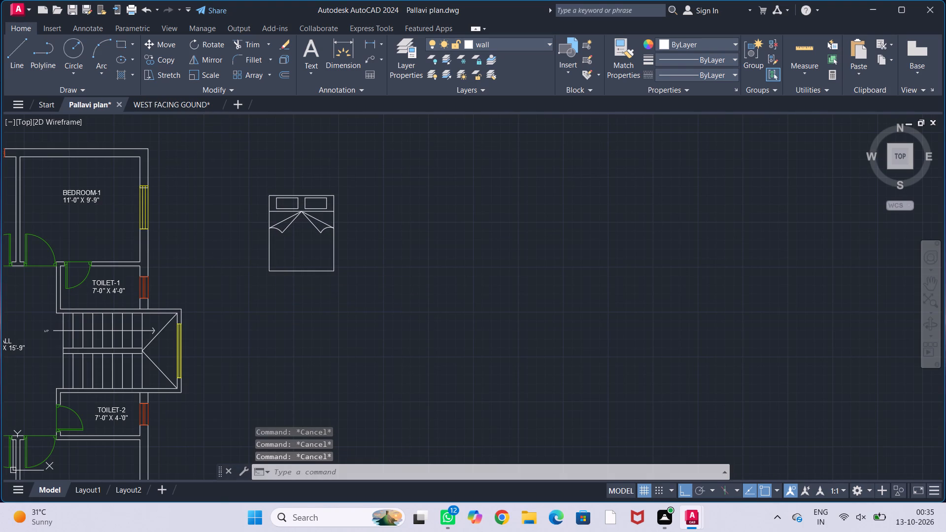
# Close WEST FACING GOUND.dwg without saving its changes.
pyautogui.click(215, 102)
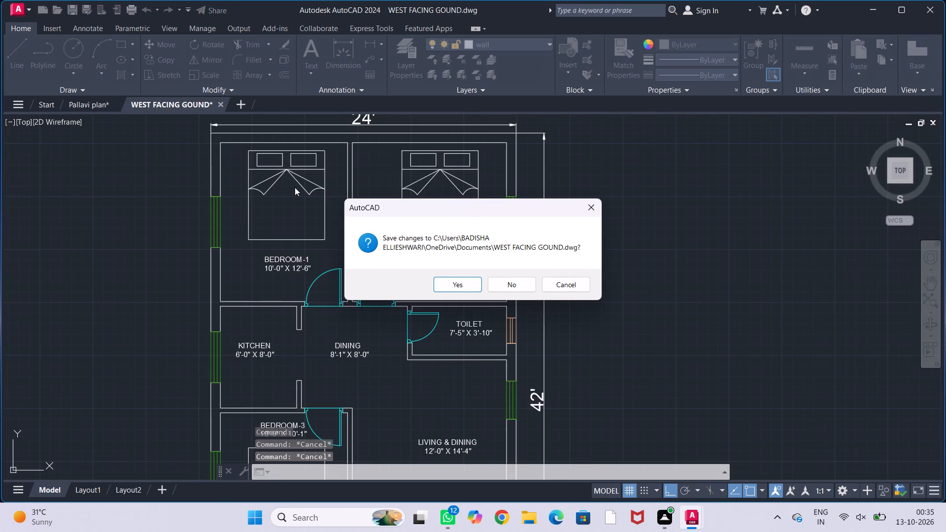
pyautogui.click(512, 284)
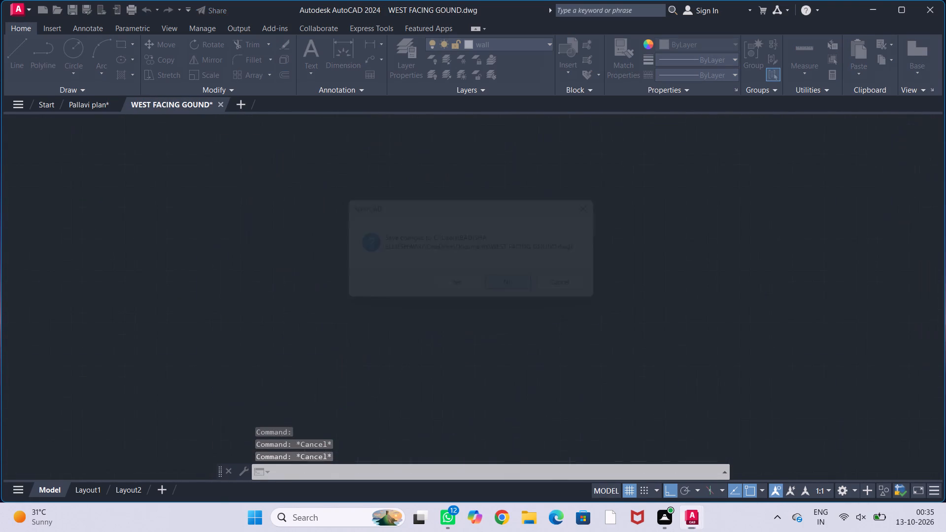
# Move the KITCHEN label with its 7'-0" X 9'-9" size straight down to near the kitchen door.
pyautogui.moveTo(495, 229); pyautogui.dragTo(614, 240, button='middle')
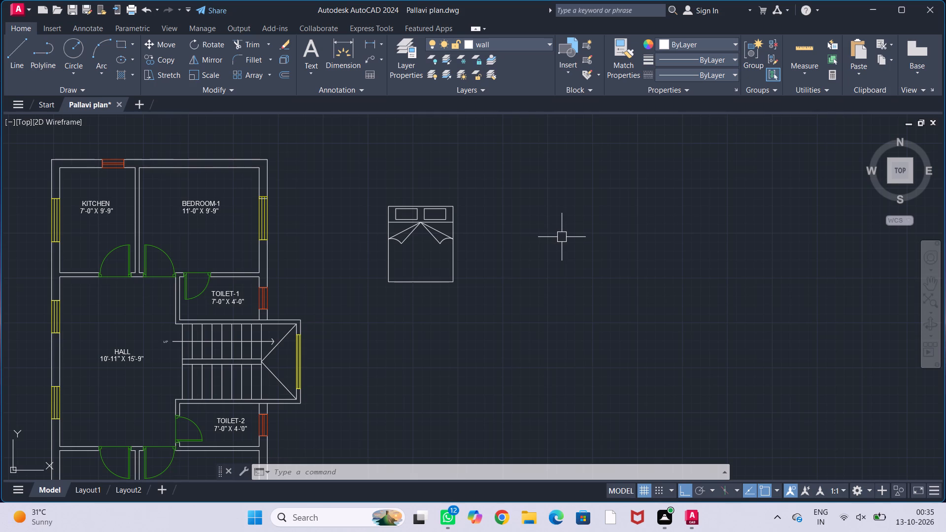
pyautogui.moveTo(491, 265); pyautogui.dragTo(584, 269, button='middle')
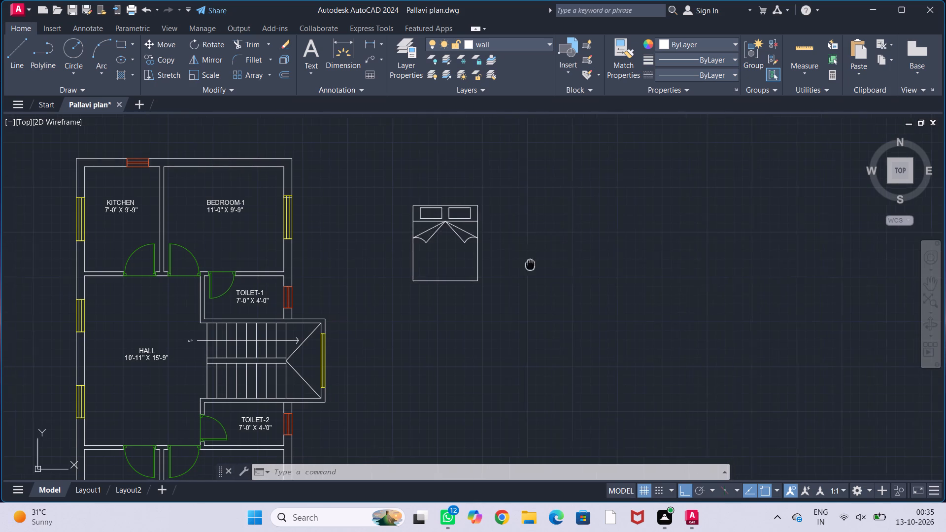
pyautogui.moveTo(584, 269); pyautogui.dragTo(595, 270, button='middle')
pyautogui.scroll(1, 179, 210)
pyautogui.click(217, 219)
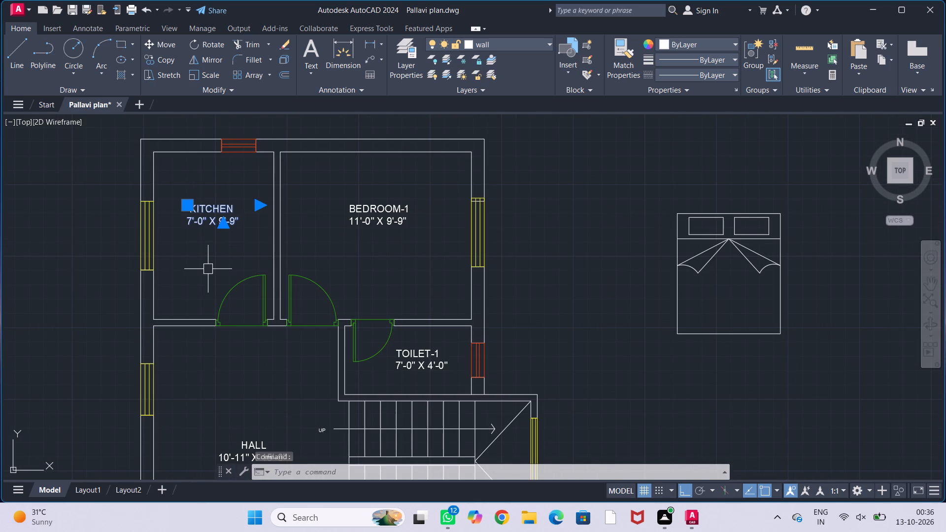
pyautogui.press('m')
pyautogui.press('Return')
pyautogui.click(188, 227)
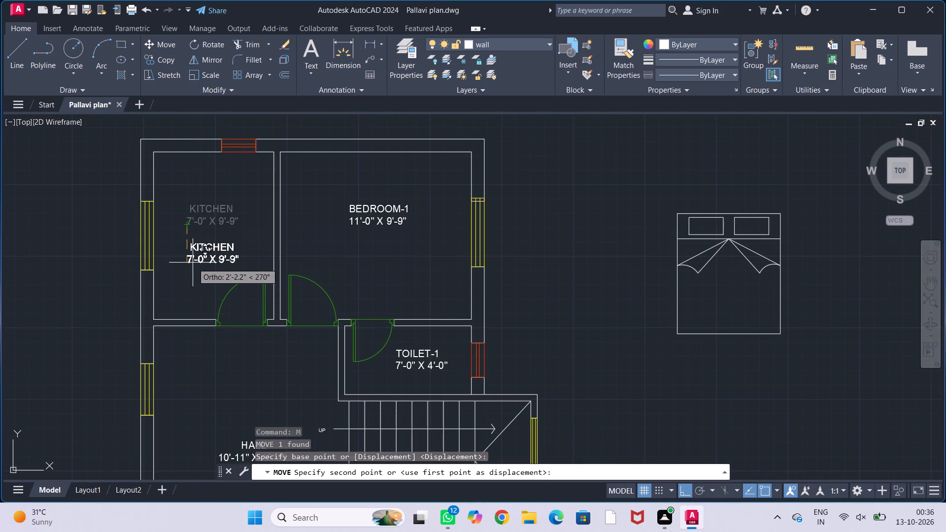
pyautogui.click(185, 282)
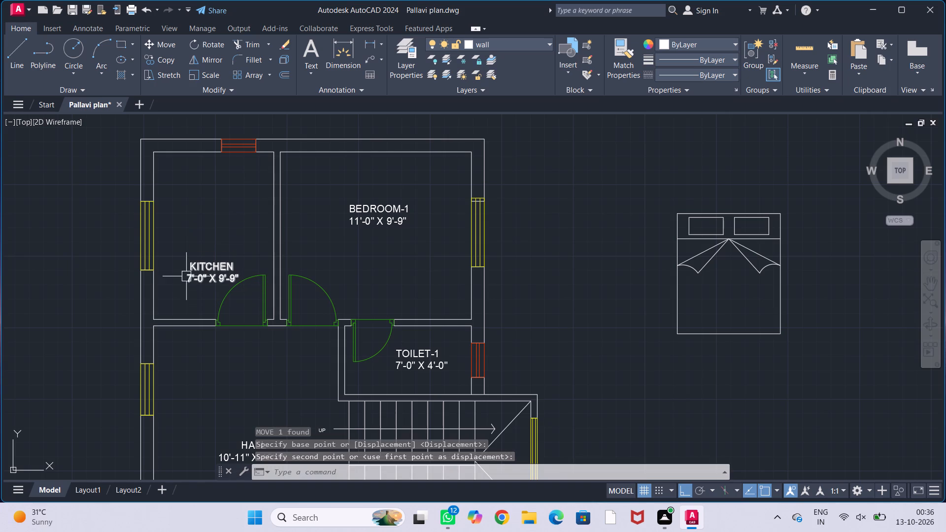
# Move the KITCHEN label straight up about 3' to the middle of the kitchen.
pyautogui.click(217, 279)
pyautogui.press('m')
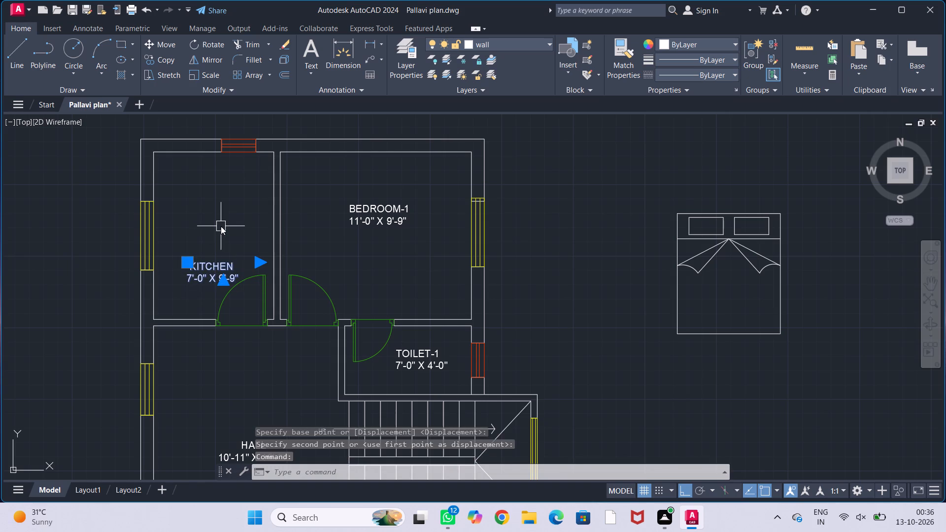
pyautogui.press('Return')
pyautogui.click(188, 287)
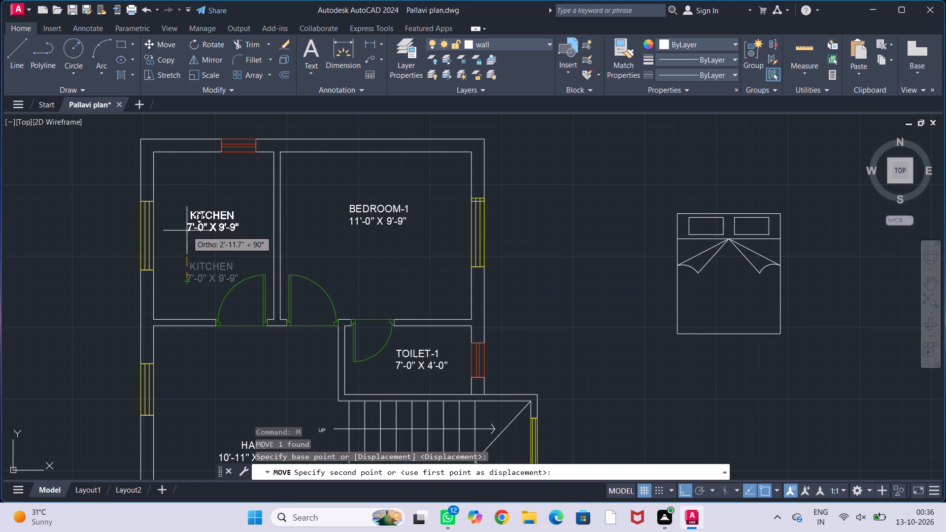
pyautogui.click(188, 231)
pyautogui.press('Escape')
pyautogui.press('Escape')
pyautogui.press('Escape')
pyautogui.press('Escape')
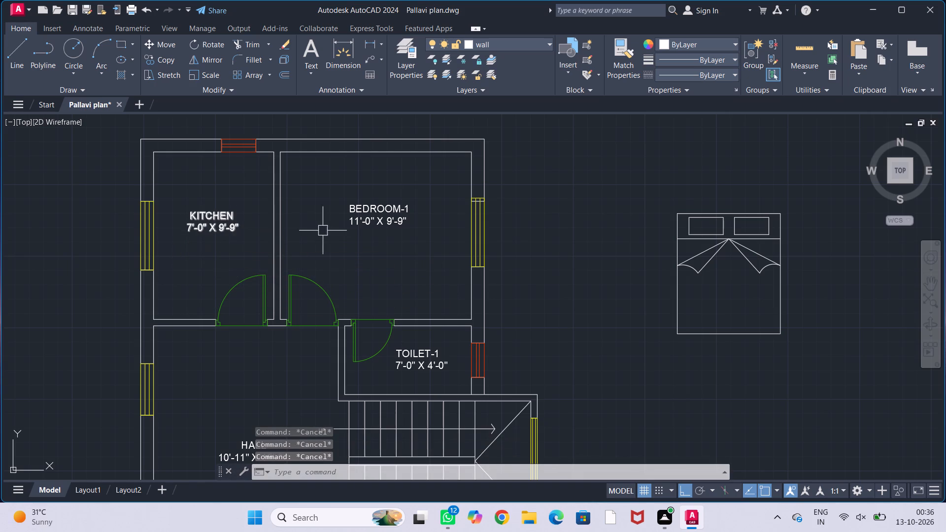
# Move the BEDROOM-1 label straight down into the lower part of the room, clearing space for the bed.
pyautogui.moveTo(518, 242); pyautogui.dragTo(476, 235, button='middle')
pyautogui.click(329, 204)
pyautogui.press('m')
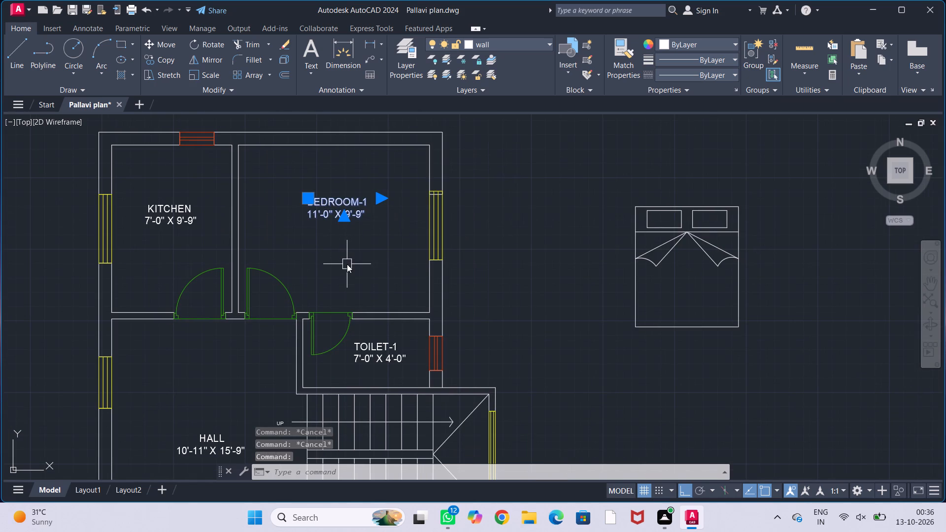
pyautogui.press('Return')
pyautogui.click(310, 217)
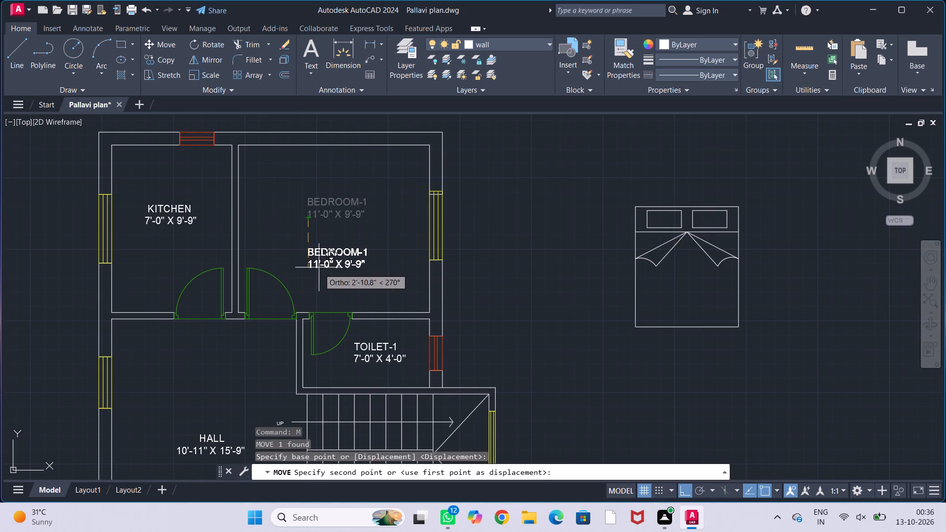
pyautogui.click(319, 282)
pyautogui.press('Escape')
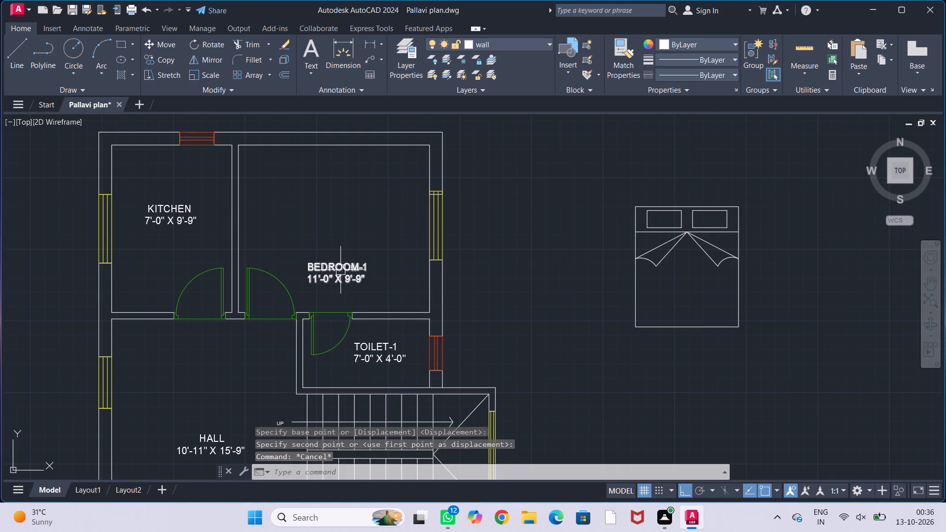
pyautogui.press('Escape')
pyautogui.press('Escape')
# Move the pasted bed by its headboard midpoint to the midpoint of BEDROOM-1's upper inner wall line, with Ortho off.
pyautogui.moveTo(527, 256); pyautogui.dragTo(523, 267, button='middle')
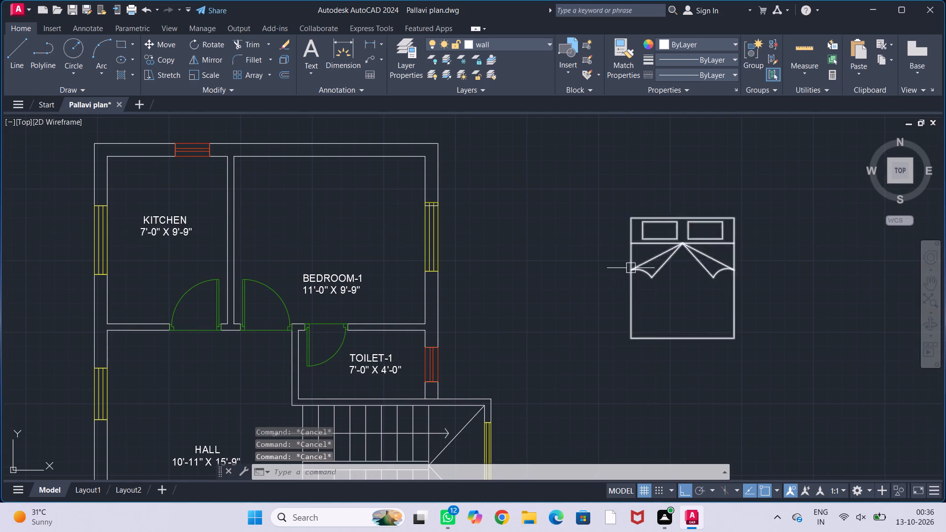
pyautogui.click(633, 268)
pyautogui.press('m')
pyautogui.press('Return')
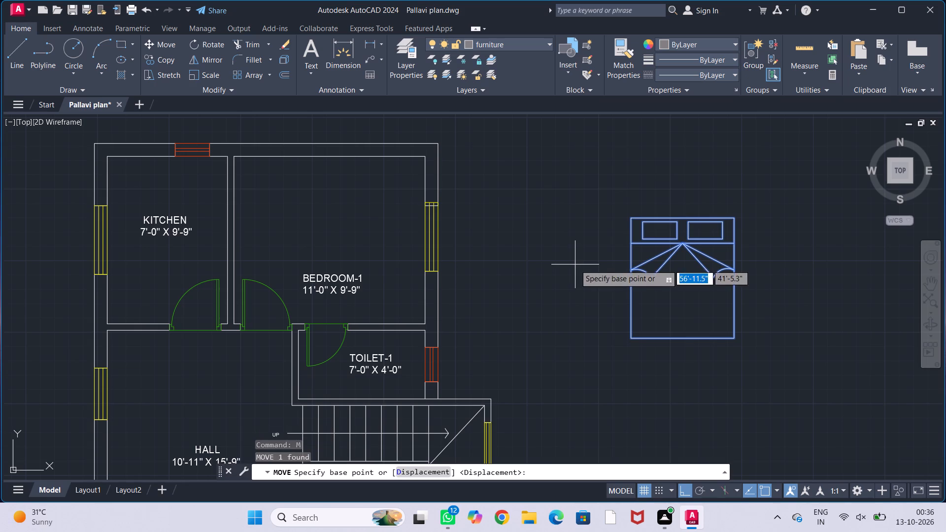
pyautogui.click(681, 216)
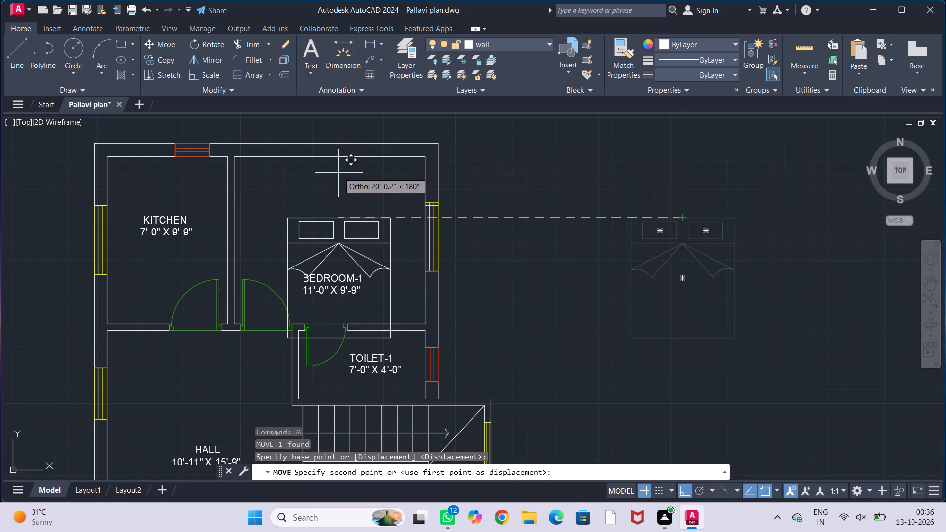
pyautogui.press('F8')
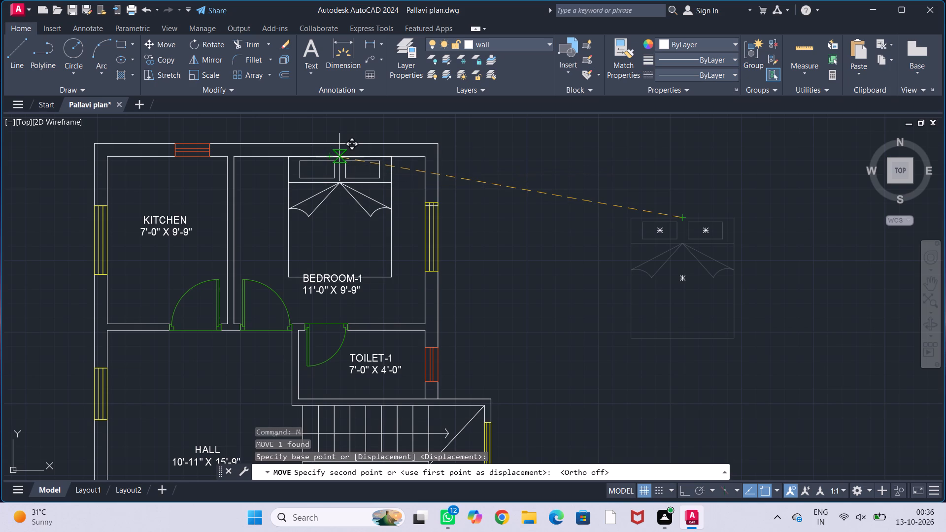
pyautogui.click(339, 157)
pyautogui.press('Escape')
pyautogui.press('Escape')
# Move the BEDROOM-1 label down about 6" so it sits clear below the bed.
pyautogui.scroll(1, 331, 295)
pyautogui.click(329, 290)
pyautogui.press('m')
pyautogui.press('Return')
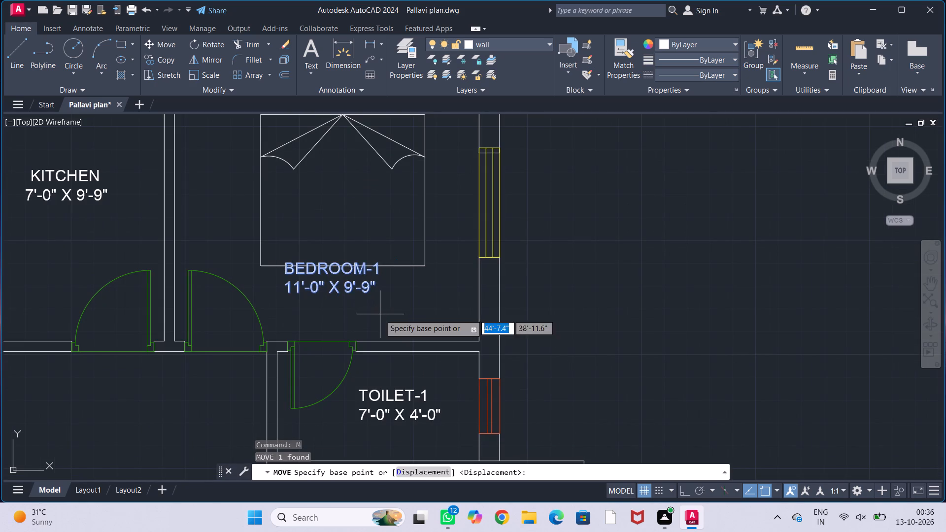
pyautogui.click(289, 295)
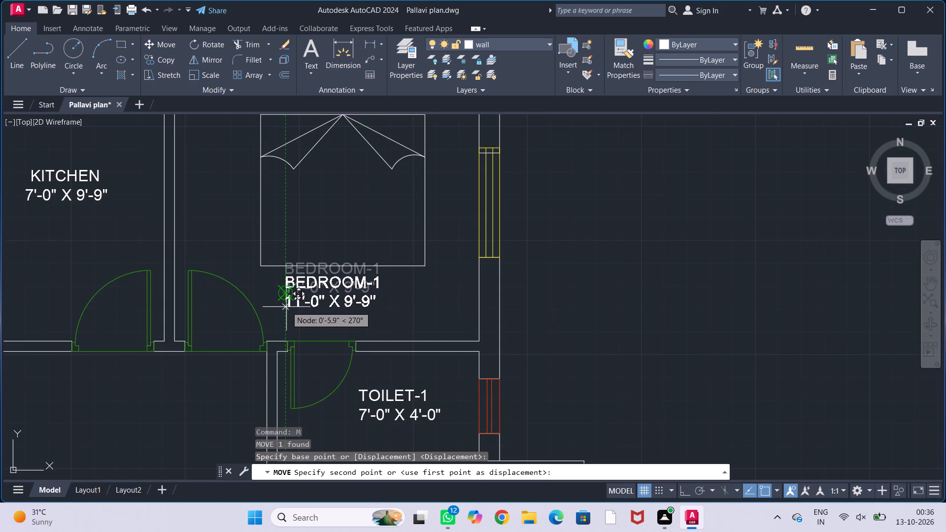
pyautogui.click(286, 307)
pyautogui.press('Escape')
pyautogui.press('Escape')
pyautogui.press('Escape')
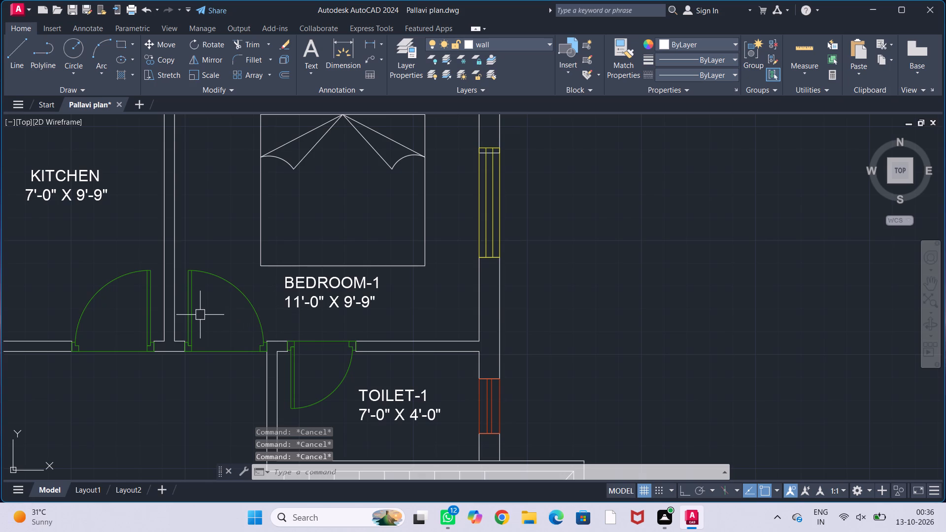
# Copy the BEDROOM-1 bed by its foot-end midpoint into BEDROOM-2, just above the window.
pyautogui.moveTo(310, 329); pyautogui.dragTo(349, 299, button='middle')
pyautogui.scroll(-2, 351, 299)
pyautogui.moveTo(388, 292); pyautogui.dragTo(415, 269, button='middle')
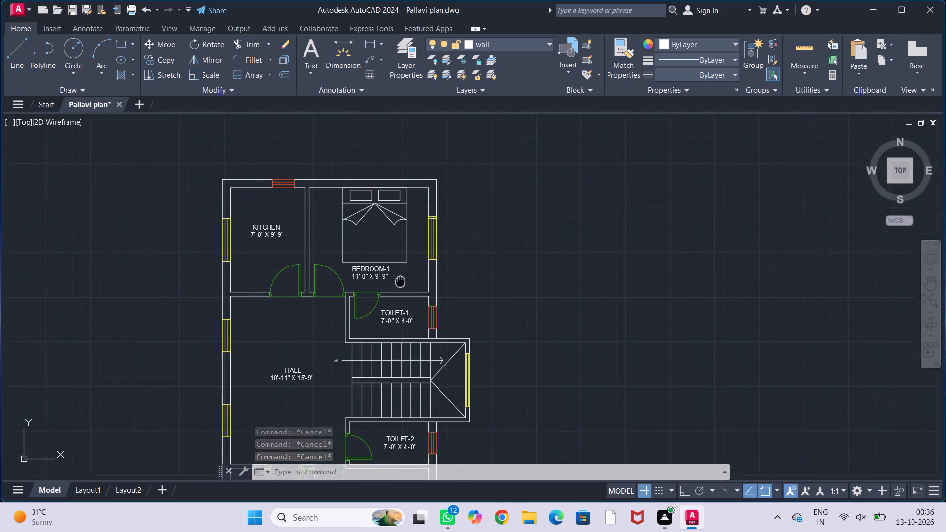
pyautogui.moveTo(415, 269); pyautogui.dragTo(434, 259, button='middle')
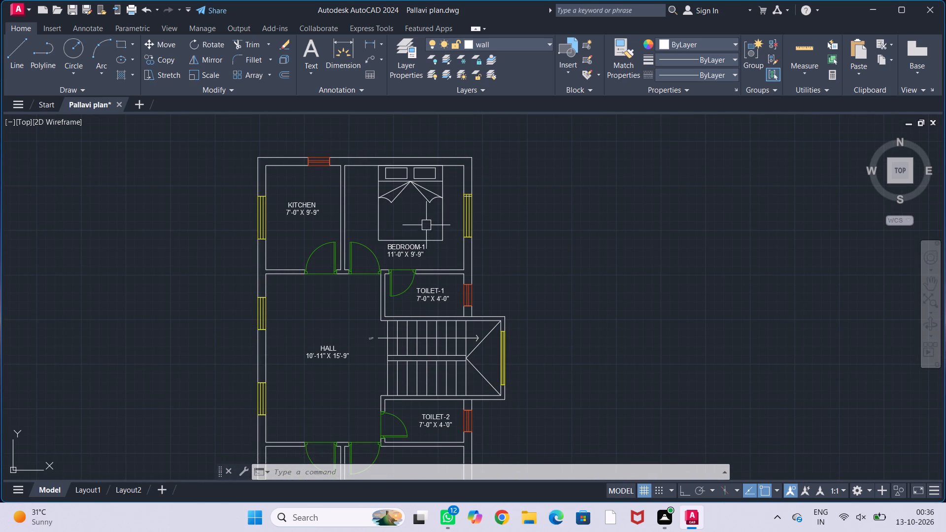
pyautogui.click(443, 219)
pyautogui.write('CO')
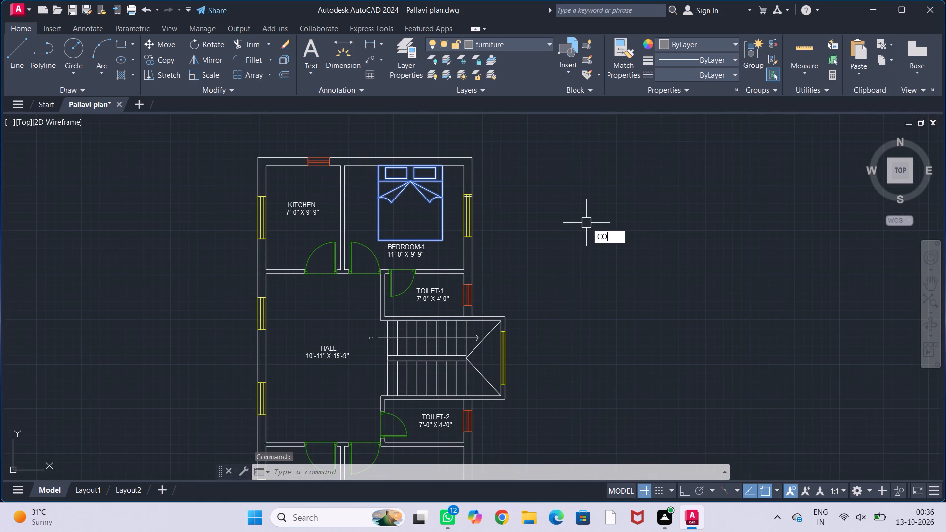
pyautogui.press('Return')
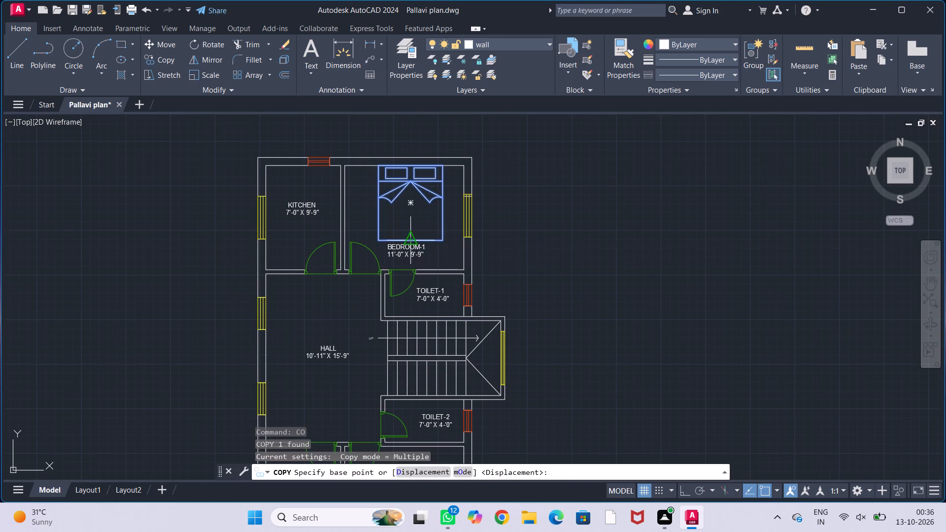
pyautogui.click(408, 240)
pyautogui.scroll(-2, 557, 249)
pyautogui.moveTo(554, 279); pyautogui.dragTo(519, 193, button='middle')
pyautogui.scroll(2, 452, 302)
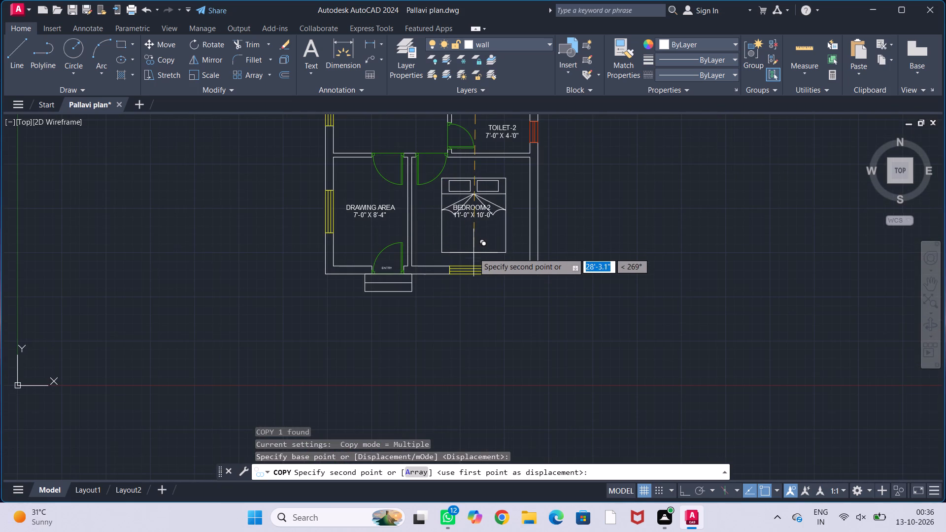
pyautogui.click(473, 248)
pyautogui.press('Escape')
pyautogui.press('Escape')
pyautogui.press('Escape')
# Rotate the BEDROOM-2 bed 270° about its foot-end midpoint with Ortho on, so the headboard faces the east wall.
pyautogui.click(473, 248)
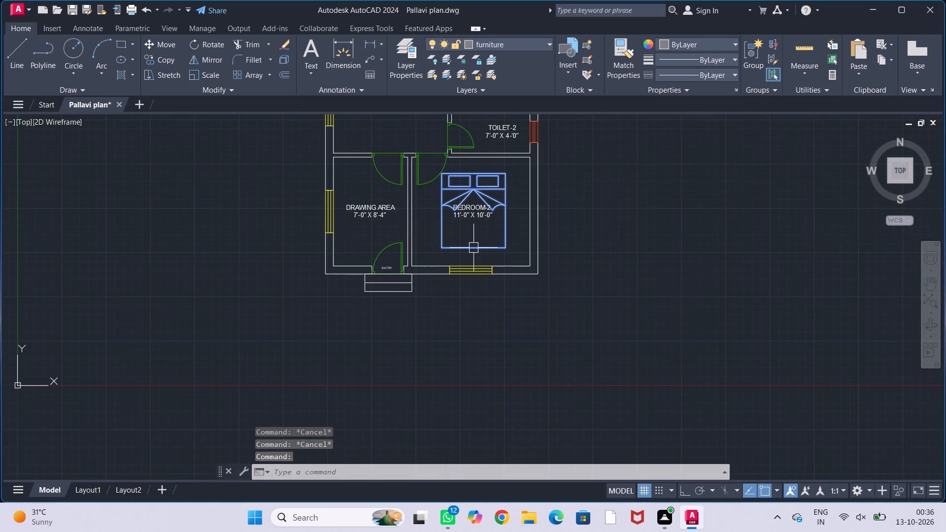
pyautogui.write('RO')
pyautogui.press('Return')
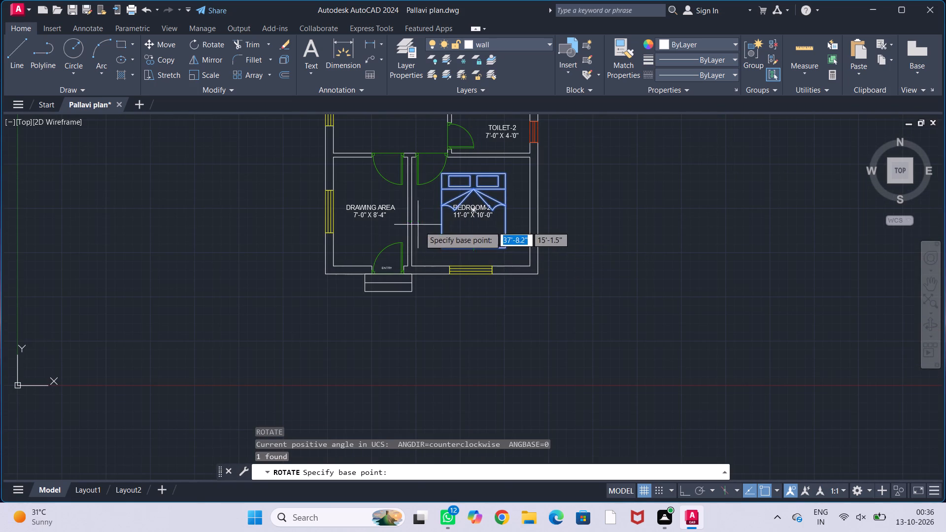
pyautogui.click(473, 249)
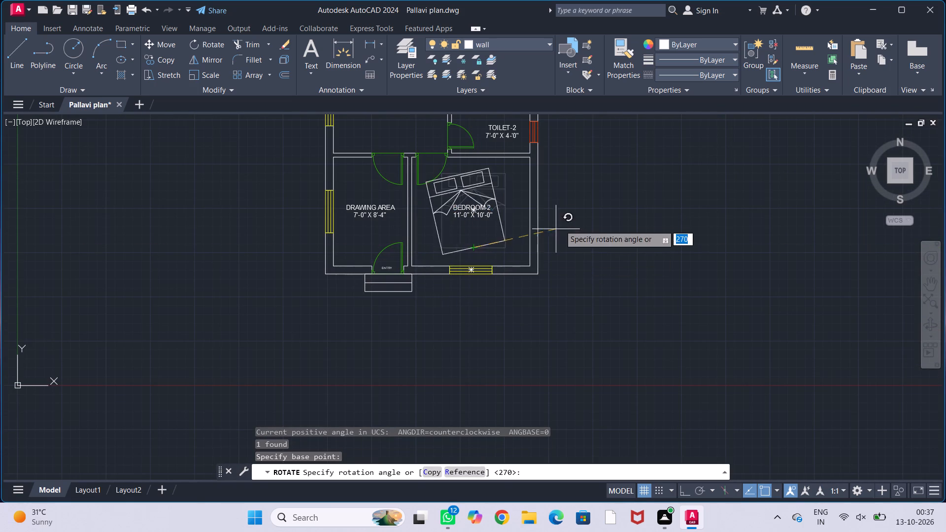
pyautogui.press('F8')
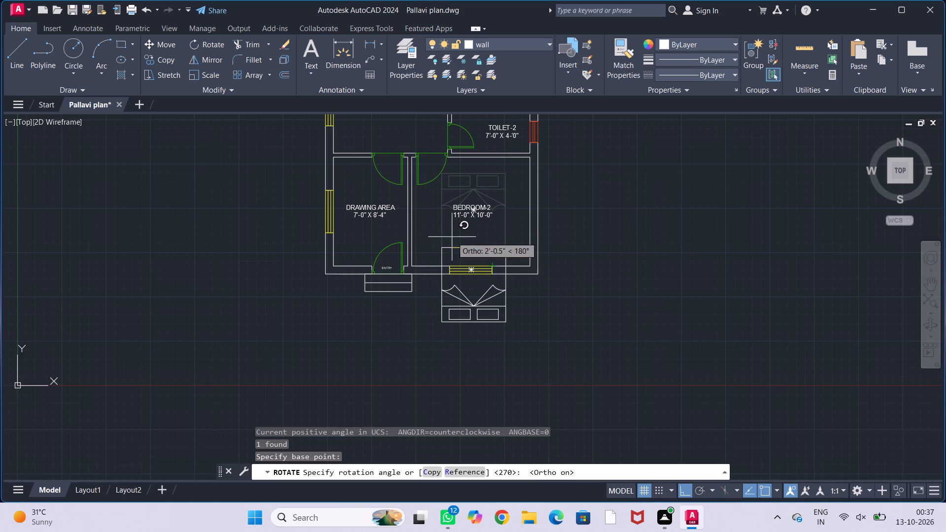
pyautogui.click(447, 343)
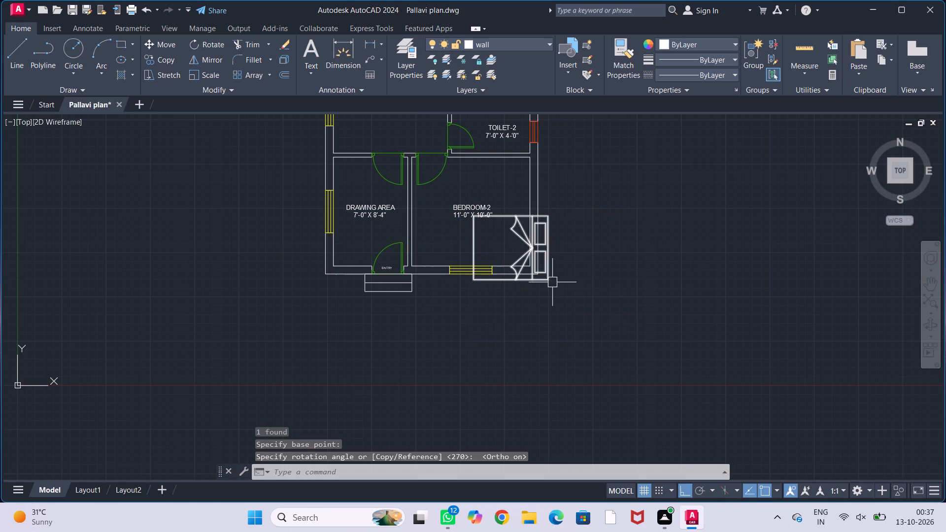
# Move the BEDROOM-2 bed by its headboard midpoint to the midpoint of the room's east inner wall line, with Ortho off.
pyautogui.click(552, 282)
pyautogui.press('m')
pyautogui.press('Return')
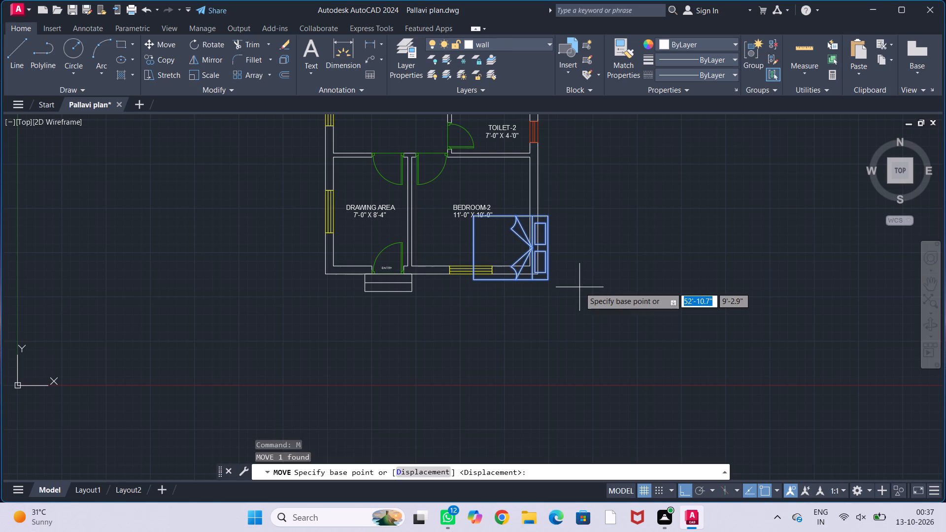
pyautogui.scroll(2, 566, 231)
pyautogui.click(516, 275)
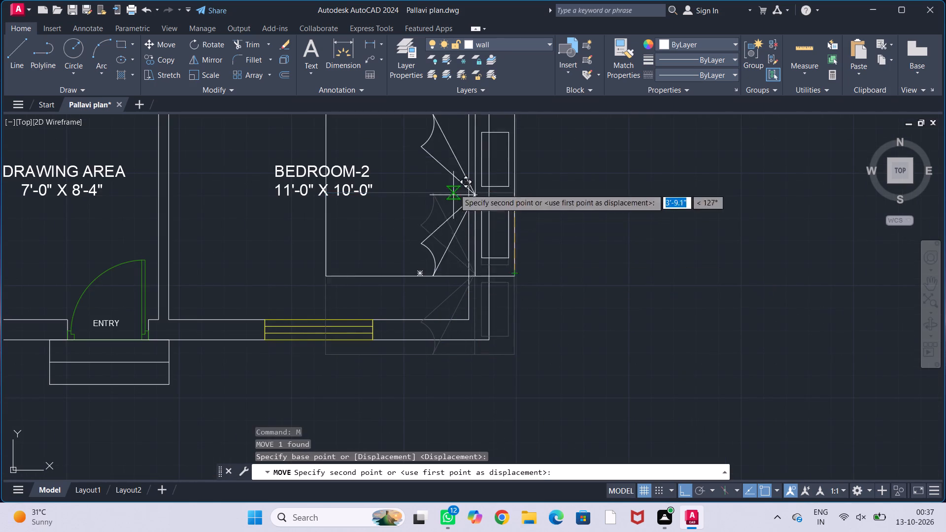
pyautogui.moveTo(449, 191); pyautogui.dragTo(480, 298, button='middle')
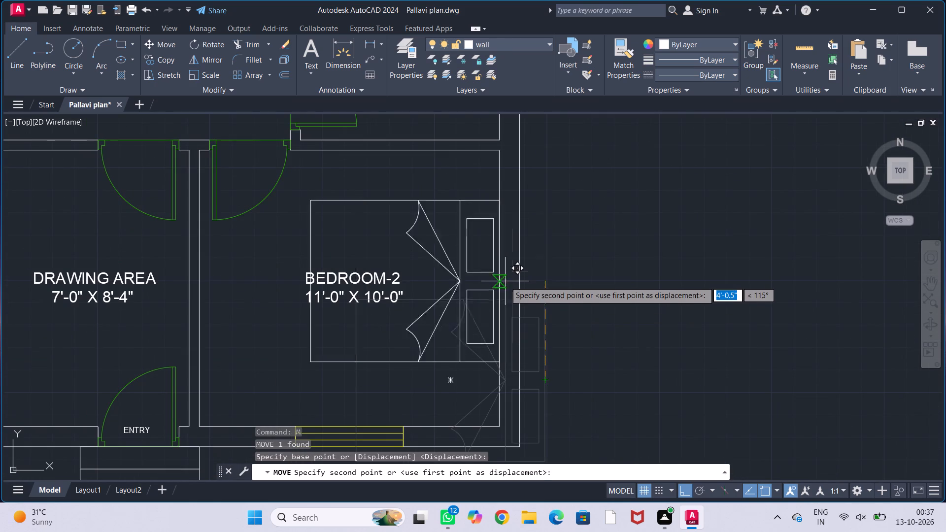
pyautogui.press('F8')
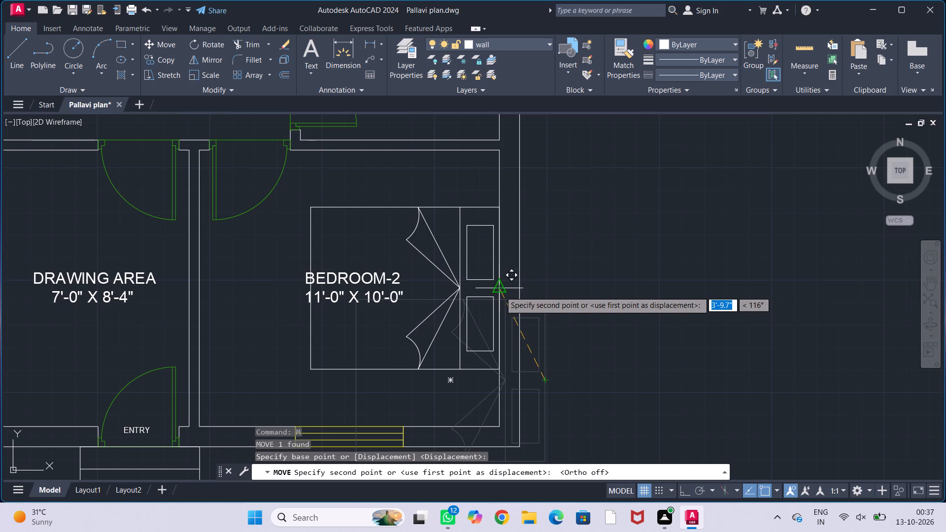
pyautogui.click(501, 287)
pyautogui.press('Escape')
pyautogui.press('Escape')
pyautogui.press('Escape')
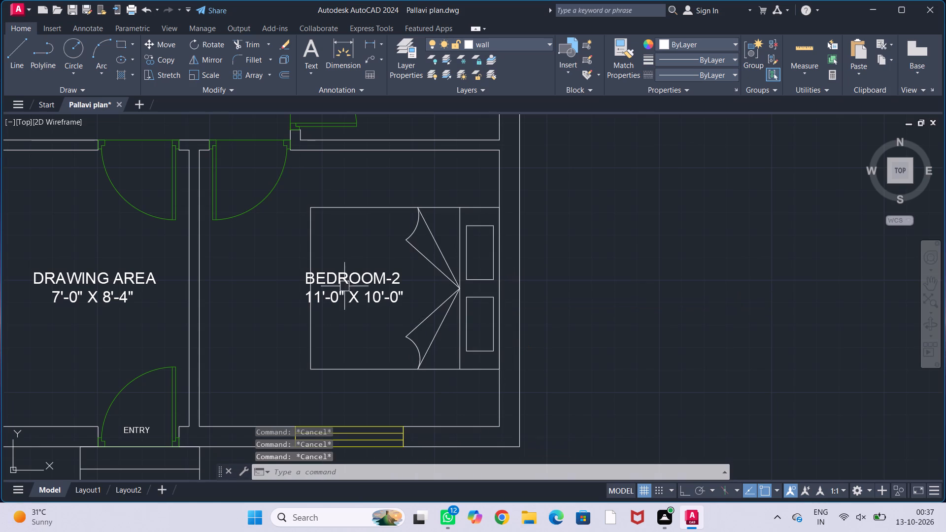
# Move the BEDROOM-2 label up about 4'-1" so it sits clear above the bed.
pyautogui.click(345, 292)
pyautogui.scroll(-2, 349, 295)
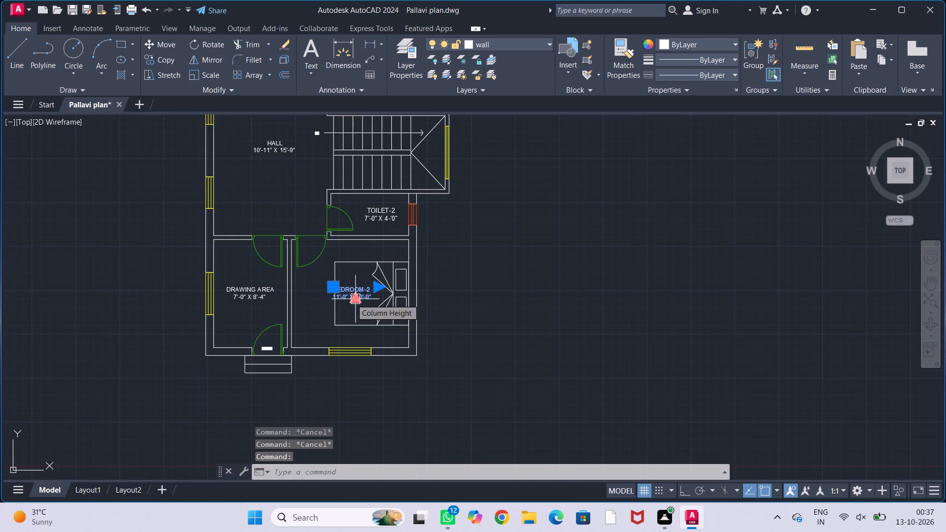
pyautogui.scroll(2, 352, 282)
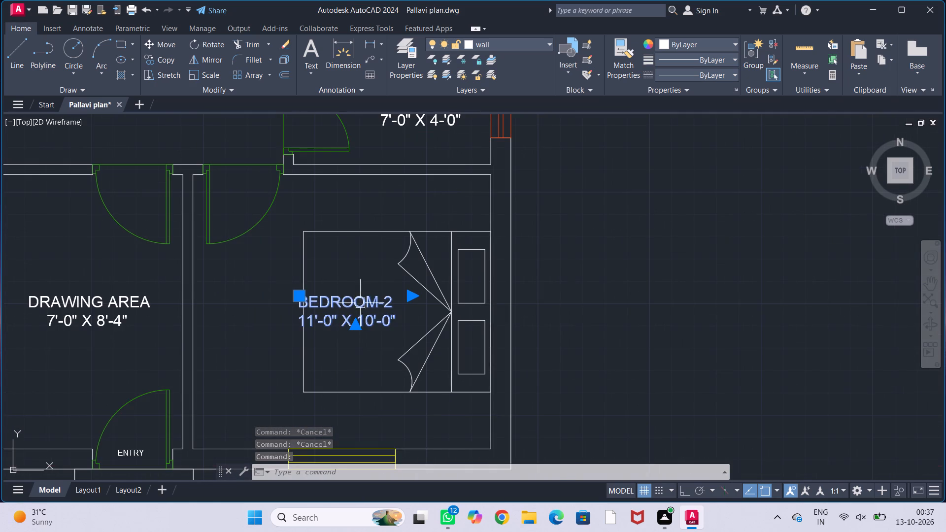
pyautogui.press('m')
pyautogui.press('Return')
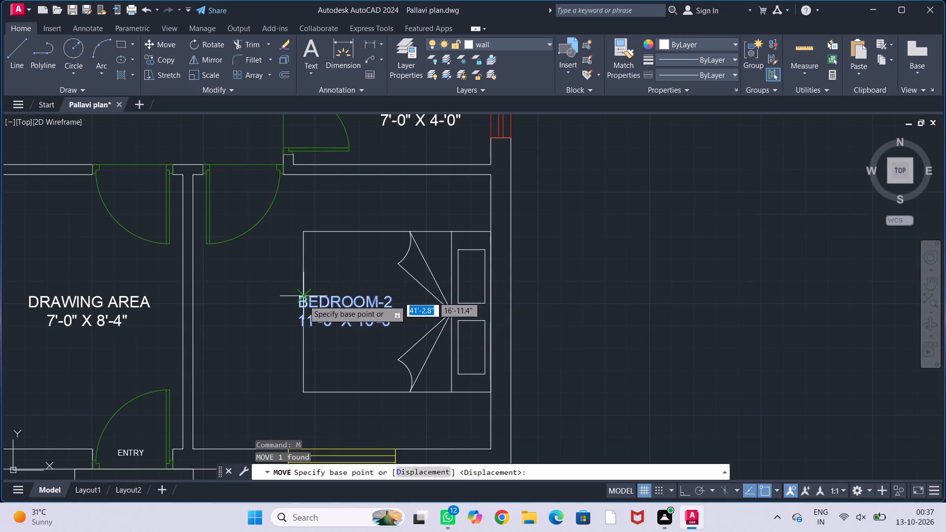
pyautogui.click(309, 329)
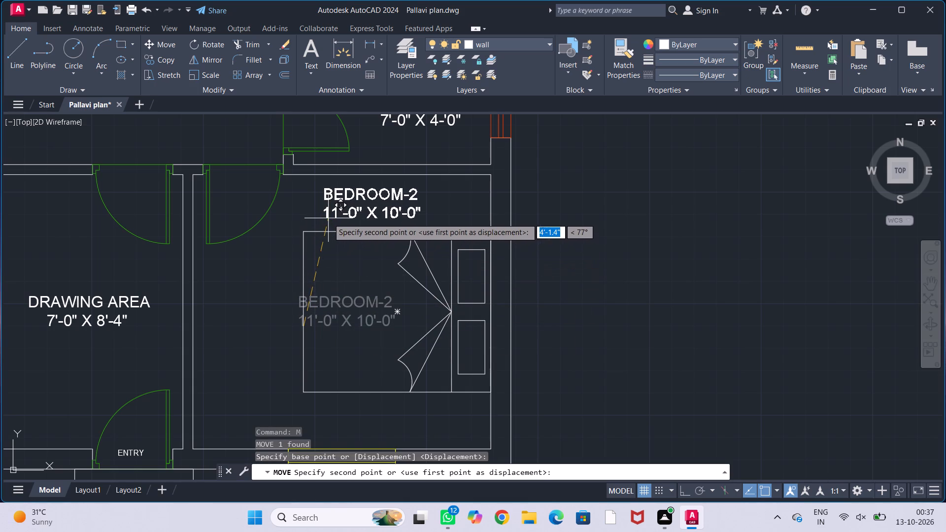
pyautogui.click(328, 218)
pyautogui.press('Escape')
pyautogui.press('Escape')
pyautogui.press('Escape')
pyautogui.press('Escape')
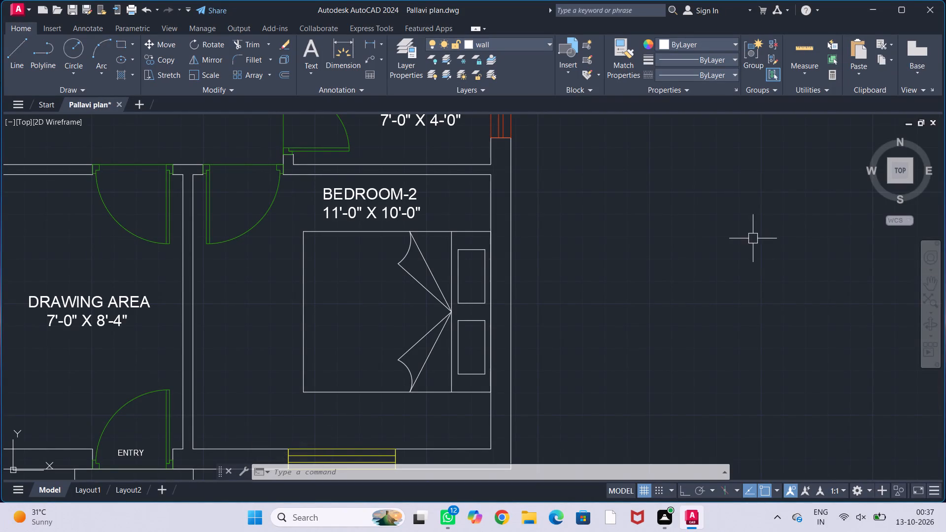
# Look over the whole floor plan with both beds in place, ending at the kitchen.
pyautogui.moveTo(631, 323); pyautogui.dragTo(673, 304, button='middle')
pyautogui.scroll(-1, 707, 289)
pyautogui.moveTo(707, 294); pyautogui.dragTo(723, 279, button='middle')
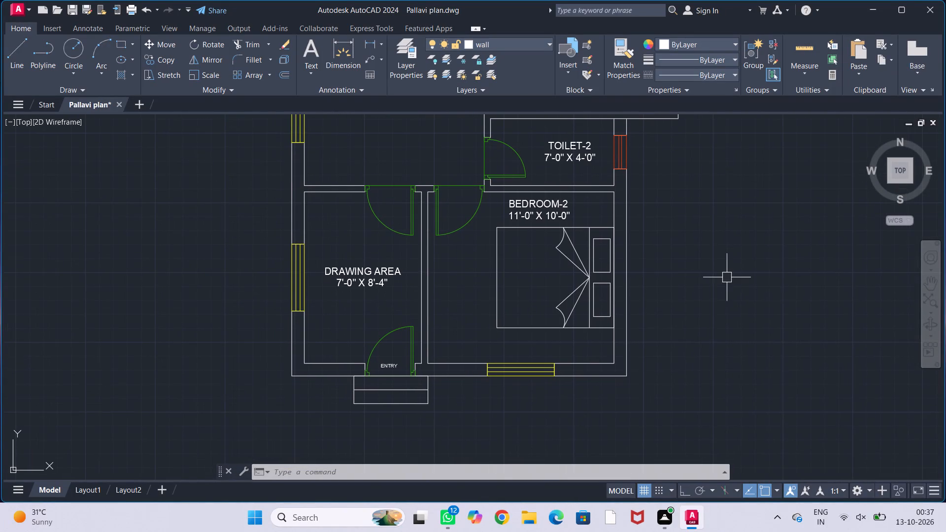
pyautogui.moveTo(693, 301); pyautogui.dragTo(781, 302, button='middle')
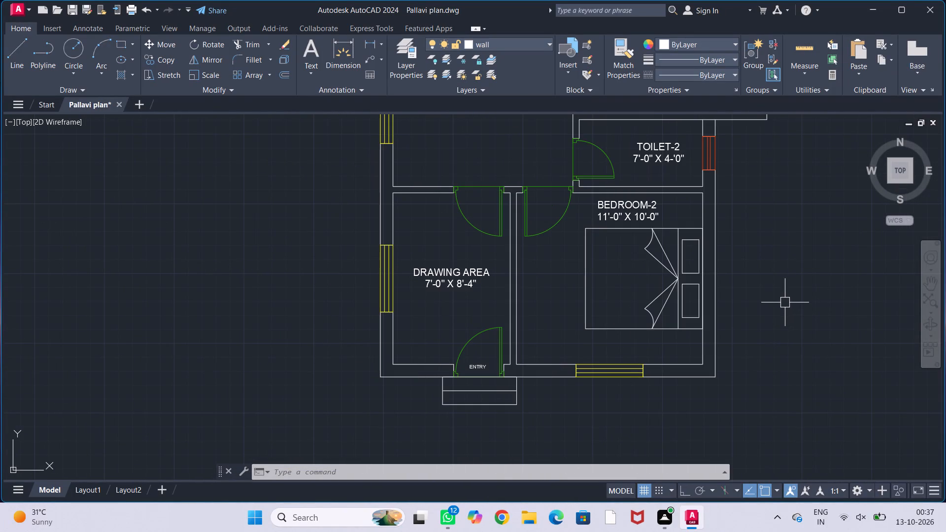
pyautogui.moveTo(799, 287); pyautogui.dragTo(684, 355, button='middle')
pyautogui.scroll(-1, 684, 350)
pyautogui.moveTo(692, 339); pyautogui.dragTo(644, 379, button='middle')
pyautogui.scroll(-1, 646, 369)
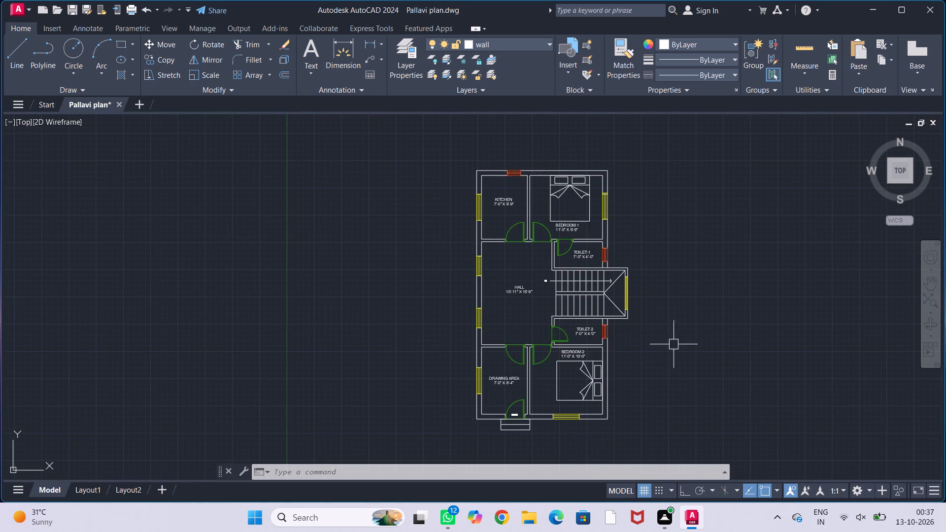
pyautogui.moveTo(674, 343); pyautogui.dragTo(681, 395, button='middle')
pyautogui.scroll(2, 536, 261)
pyautogui.moveTo(508, 241); pyautogui.dragTo(484, 270, button='middle')
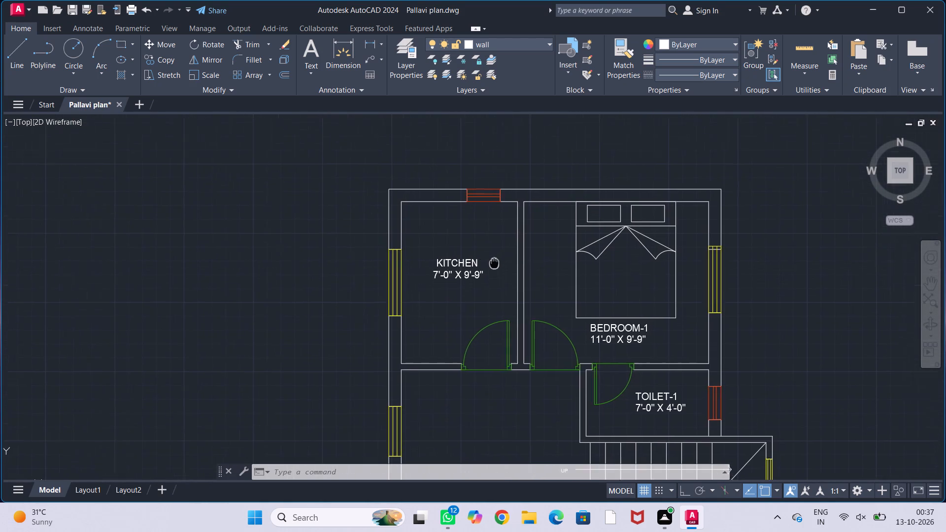
pyautogui.moveTo(484, 270); pyautogui.dragTo(466, 278, button='middle')
pyautogui.scroll(1, 434, 283)
pyautogui.moveTo(409, 273); pyautogui.dragTo(393, 255, button='middle')
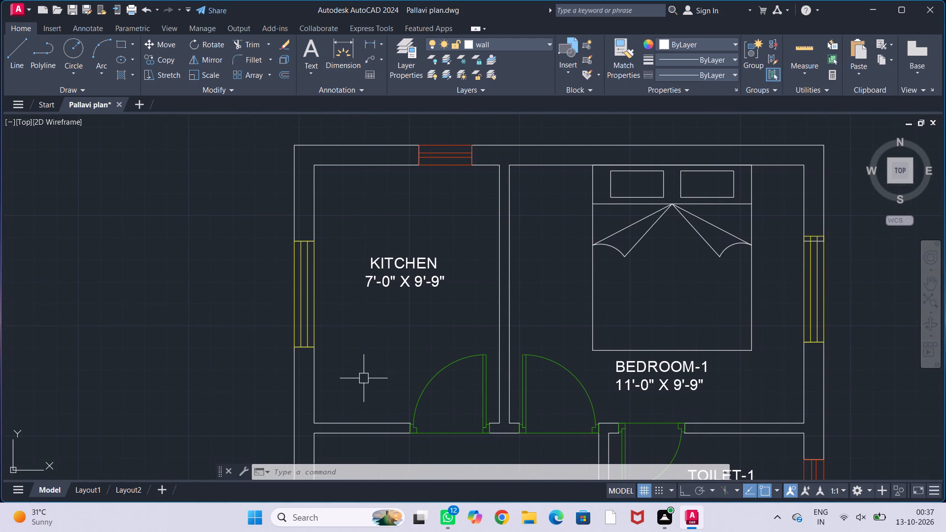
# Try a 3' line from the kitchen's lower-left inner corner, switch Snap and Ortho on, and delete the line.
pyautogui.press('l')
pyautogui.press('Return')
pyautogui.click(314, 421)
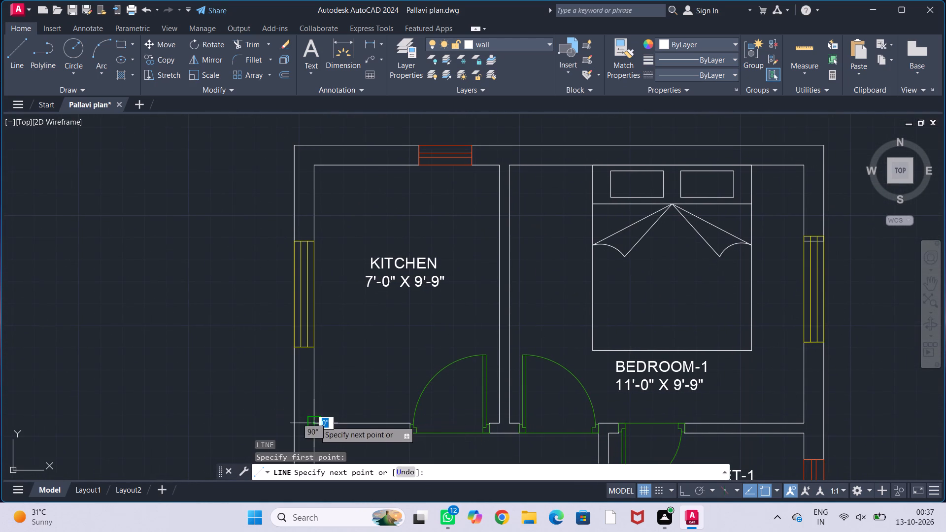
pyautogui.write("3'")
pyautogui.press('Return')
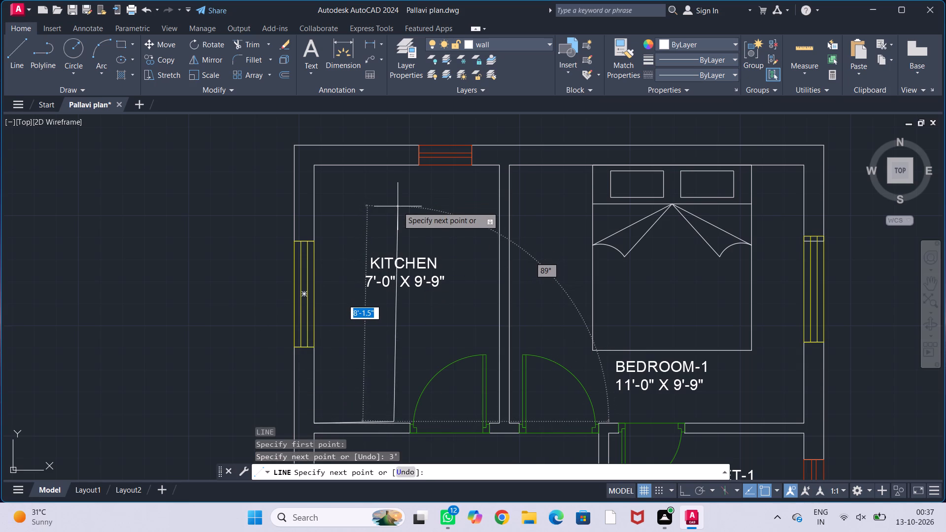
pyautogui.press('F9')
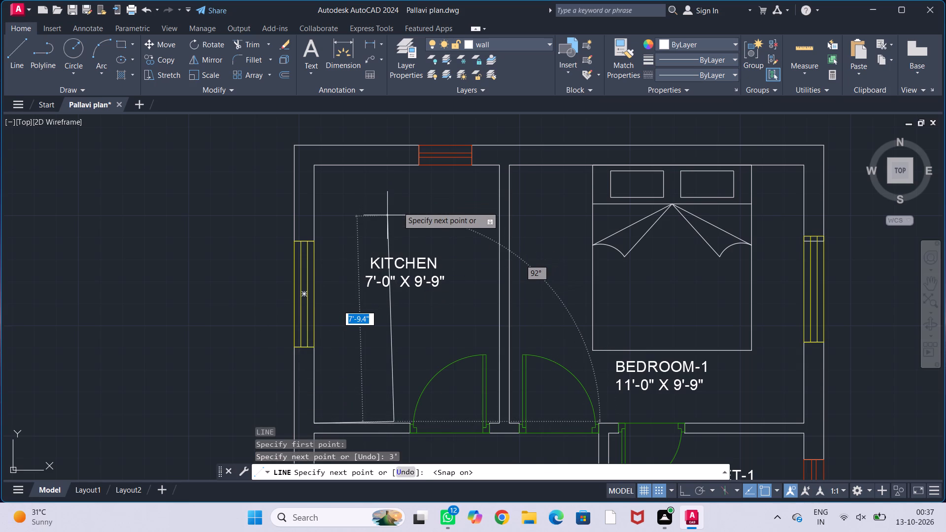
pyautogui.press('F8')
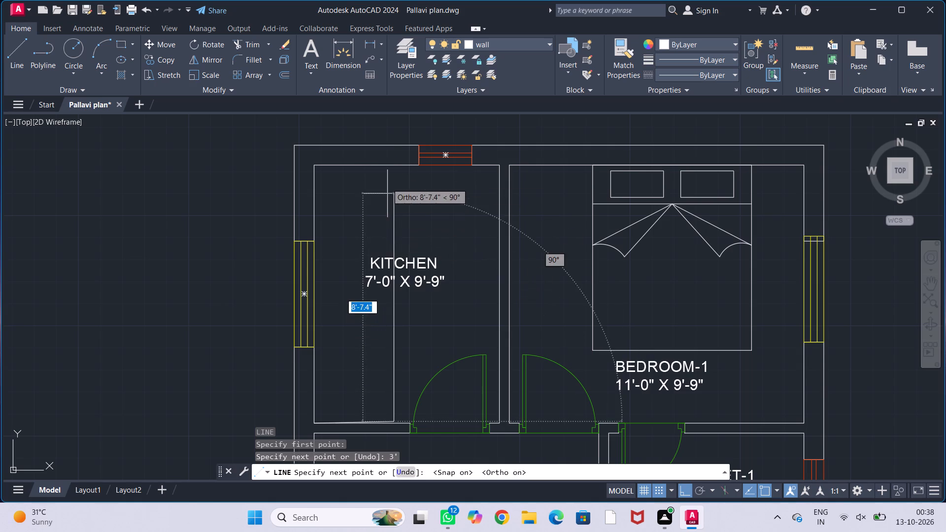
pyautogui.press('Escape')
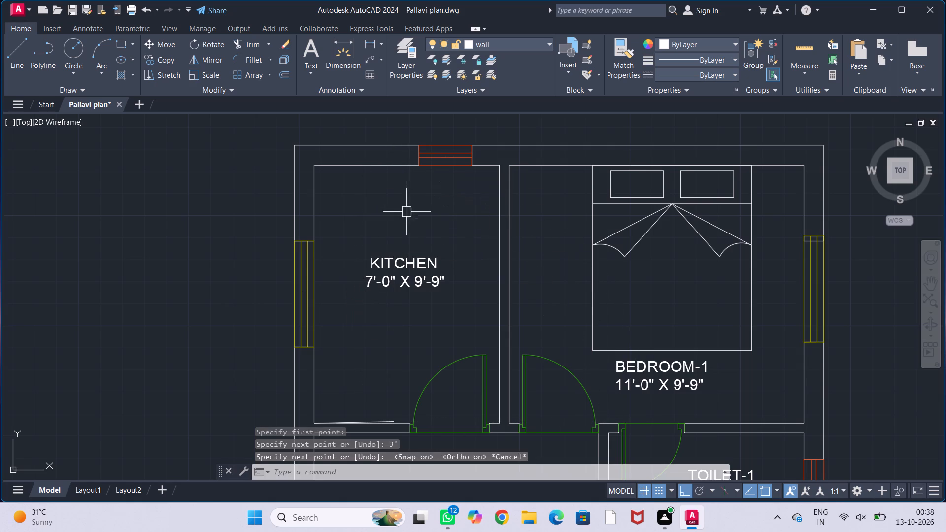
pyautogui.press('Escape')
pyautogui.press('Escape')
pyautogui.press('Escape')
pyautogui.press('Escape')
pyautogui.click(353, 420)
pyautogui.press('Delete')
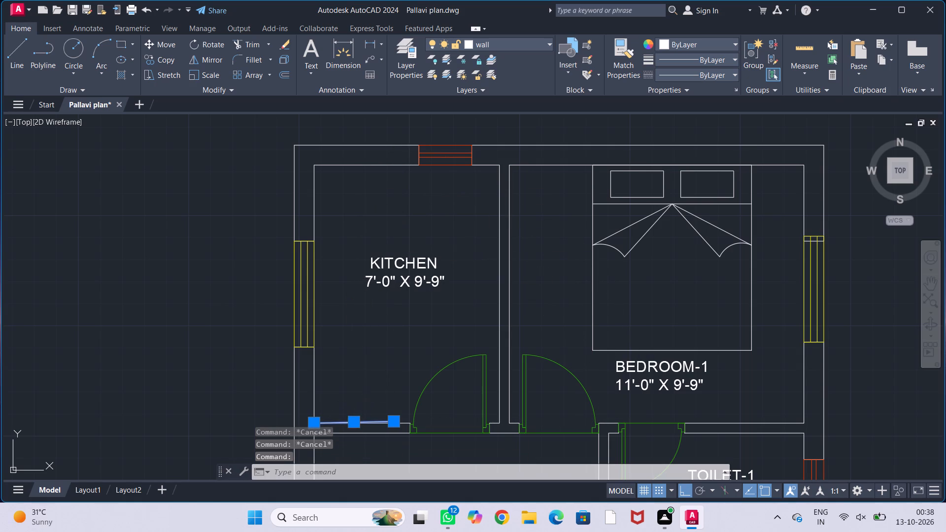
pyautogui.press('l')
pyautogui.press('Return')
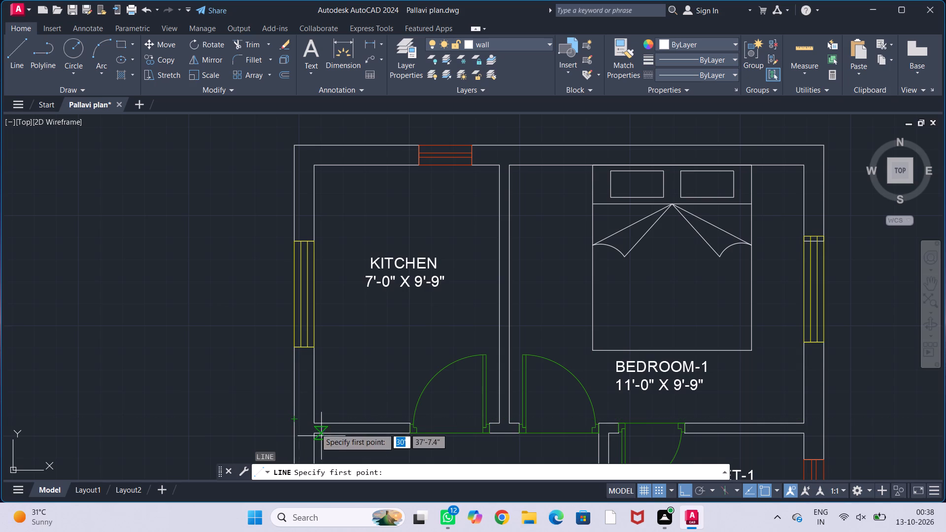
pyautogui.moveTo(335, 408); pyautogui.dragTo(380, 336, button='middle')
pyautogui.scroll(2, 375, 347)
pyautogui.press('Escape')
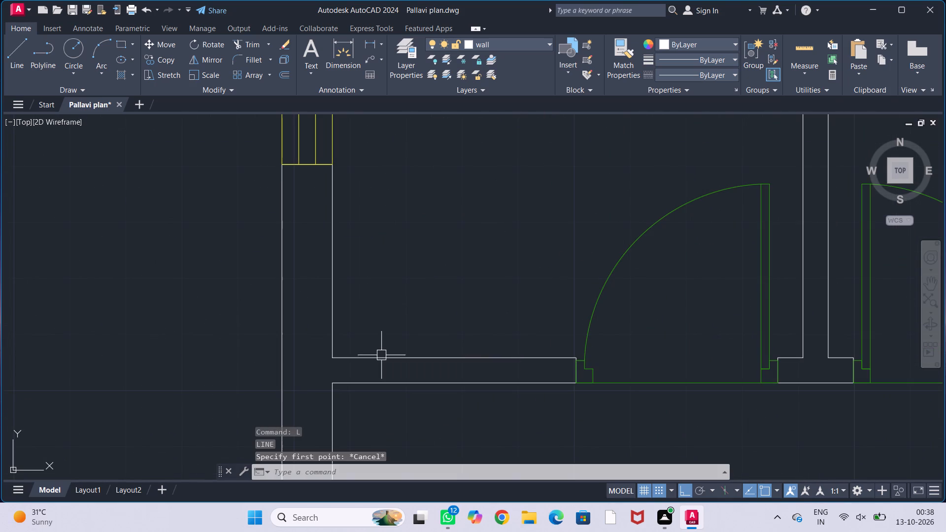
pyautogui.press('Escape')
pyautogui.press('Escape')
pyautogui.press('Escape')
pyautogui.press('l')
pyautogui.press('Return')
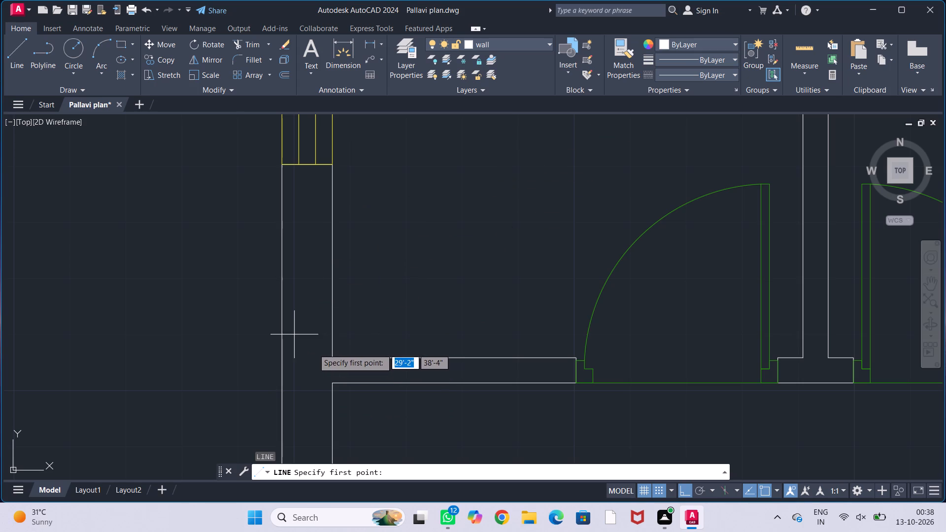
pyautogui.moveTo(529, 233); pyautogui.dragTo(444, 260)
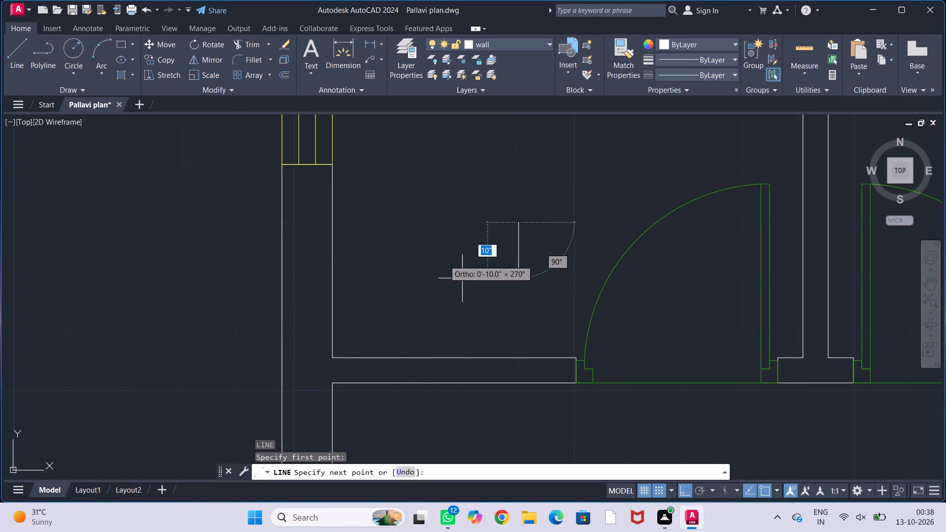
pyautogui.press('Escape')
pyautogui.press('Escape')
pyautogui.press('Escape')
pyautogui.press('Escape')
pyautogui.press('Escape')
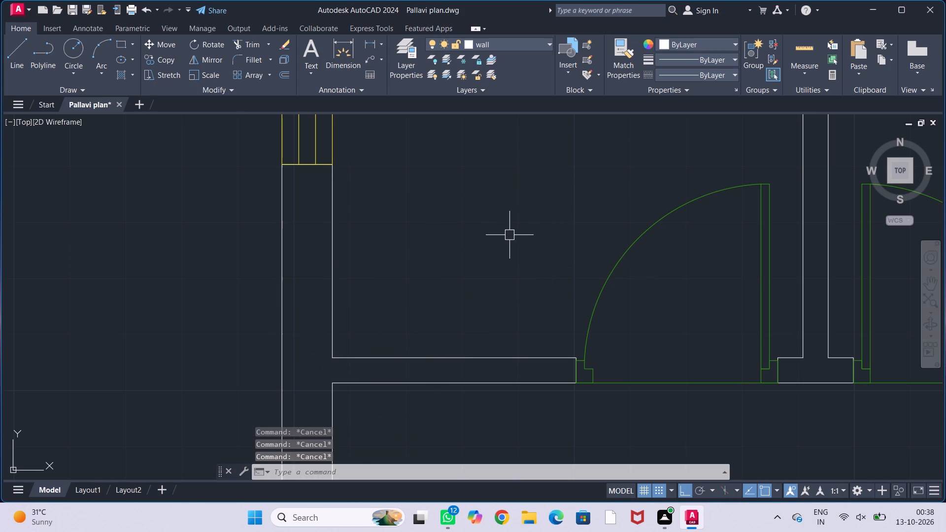
# Move the TOILET-1 label about 1'-4" west with Ortho on, towards the toilet door.
pyautogui.moveTo(509, 234); pyautogui.dragTo(405, 301, button='middle')
pyautogui.scroll(-2, 450, 270)
pyautogui.moveTo(472, 222); pyautogui.dragTo(390, 295, button='middle')
pyautogui.scroll(-1, 422, 272)
pyautogui.moveTo(413, 292); pyautogui.dragTo(414, 223, button='middle')
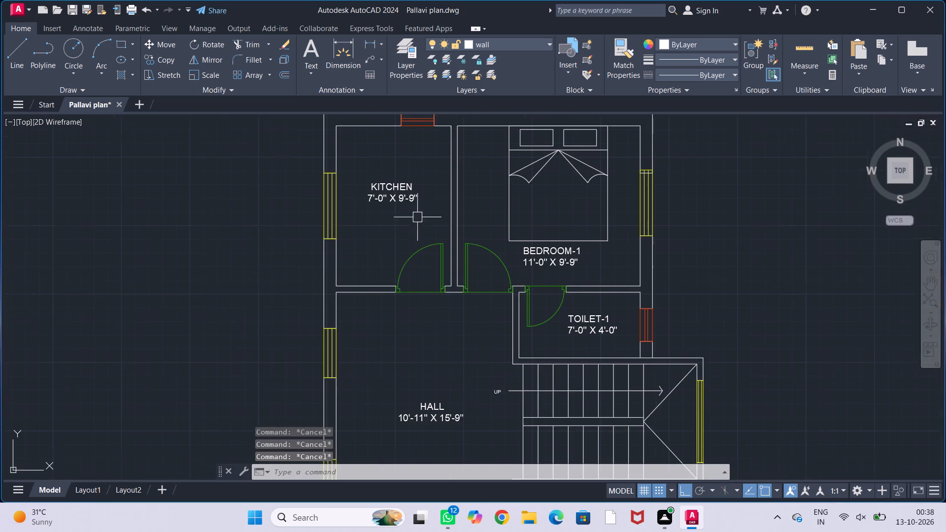
pyautogui.moveTo(396, 248); pyautogui.dragTo(375, 231, button='middle')
pyautogui.moveTo(443, 343); pyautogui.dragTo(388, 303, button='middle')
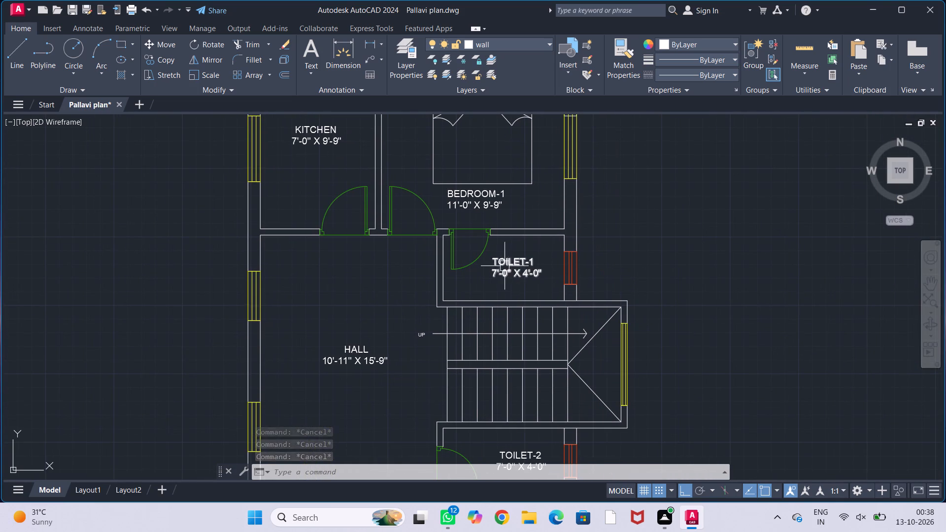
pyautogui.click(505, 266)
pyautogui.press('m')
pyautogui.press('Return')
pyautogui.scroll(1, 508, 276)
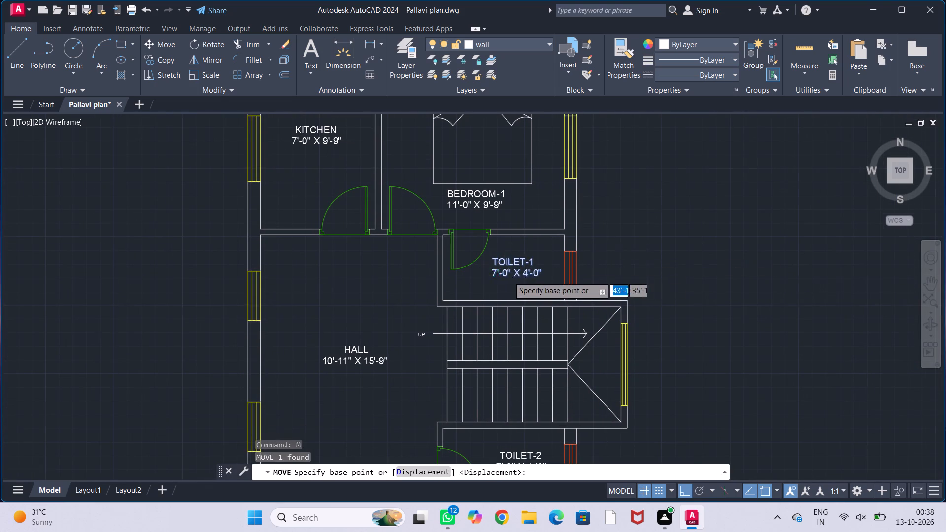
pyautogui.scroll(1, 509, 276)
pyautogui.click(462, 273)
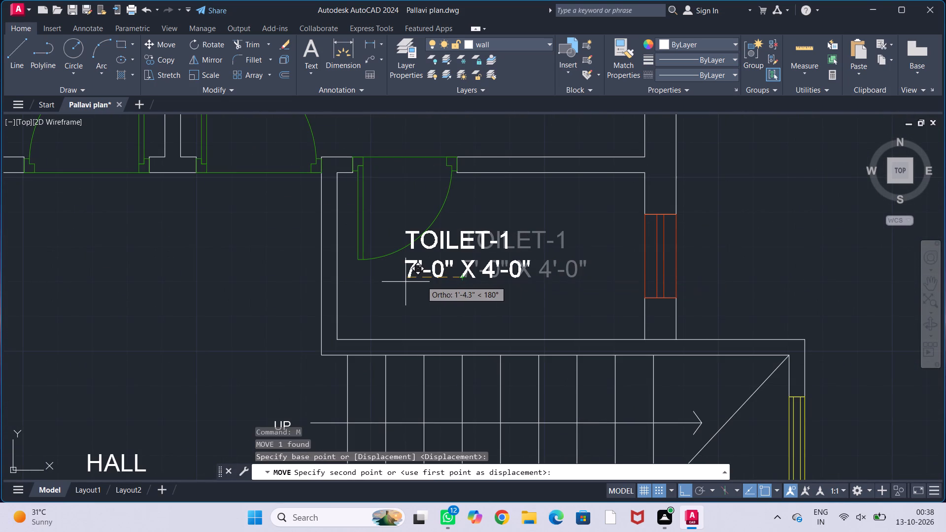
pyautogui.click(413, 281)
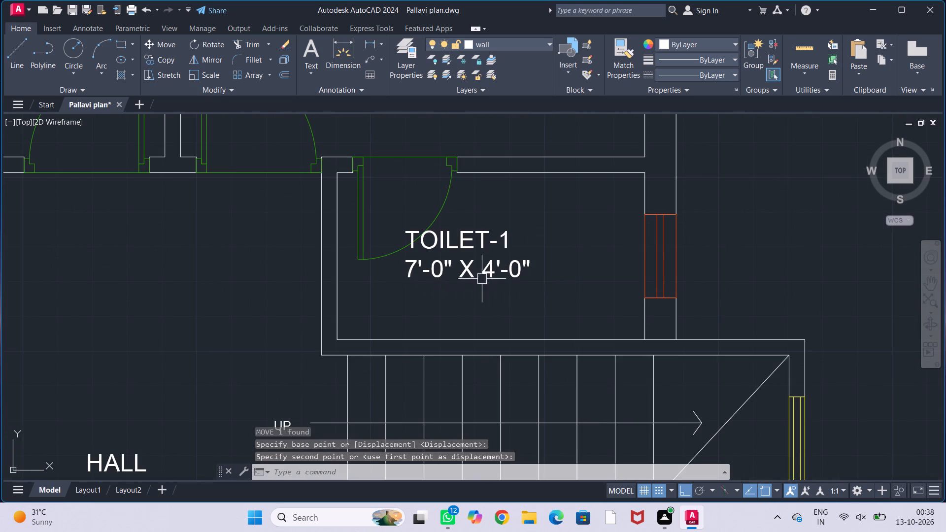
pyautogui.scroll(-1, 559, 279)
pyautogui.press('Escape')
pyautogui.press('Escape')
pyautogui.press('Escape')
pyautogui.scroll(-1, 559, 287)
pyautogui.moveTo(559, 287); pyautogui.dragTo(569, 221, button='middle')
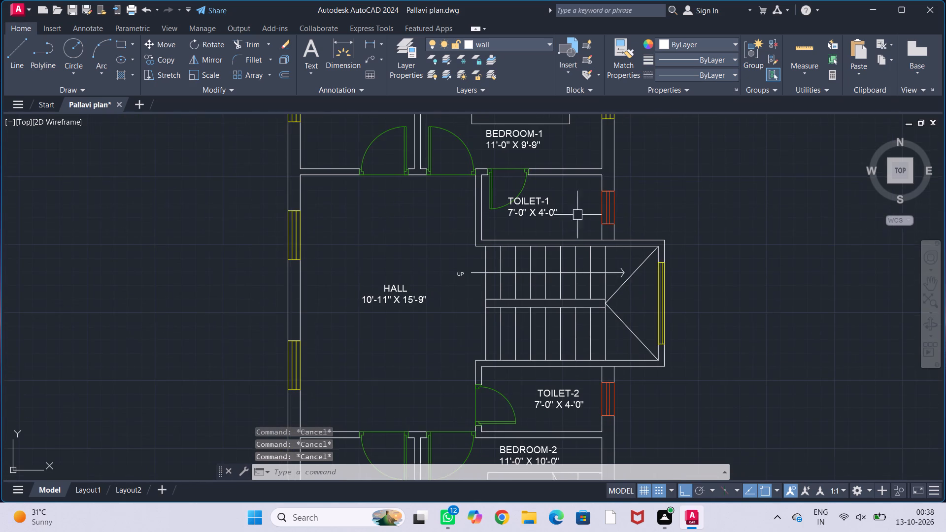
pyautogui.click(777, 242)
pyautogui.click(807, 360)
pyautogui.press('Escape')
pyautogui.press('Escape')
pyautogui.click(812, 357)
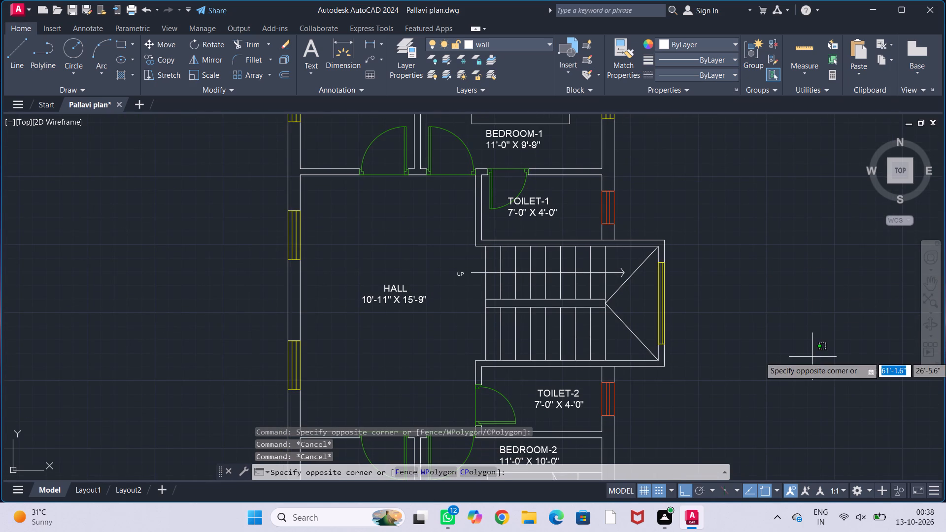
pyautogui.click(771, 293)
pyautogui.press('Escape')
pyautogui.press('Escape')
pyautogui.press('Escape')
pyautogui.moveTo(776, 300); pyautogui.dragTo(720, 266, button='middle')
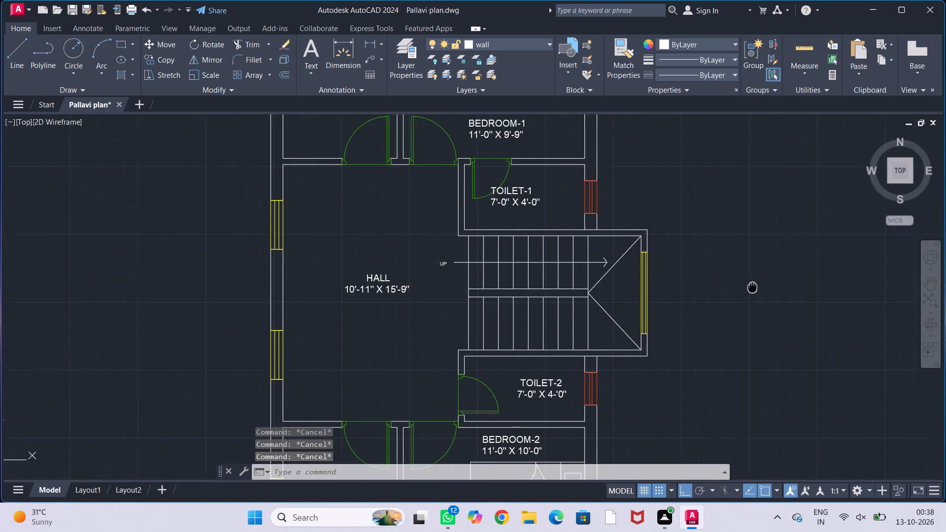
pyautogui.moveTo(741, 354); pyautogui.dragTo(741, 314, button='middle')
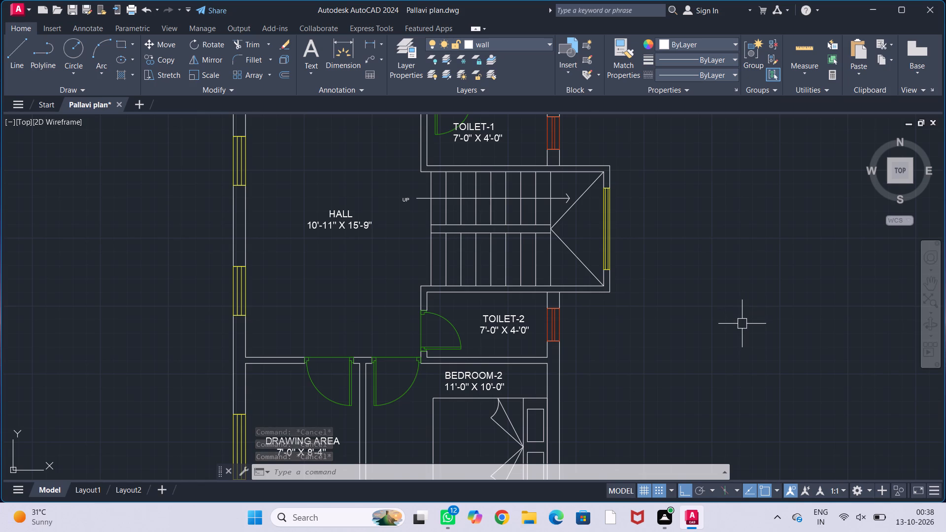
# Insert the Toilet - Imperial block from the architectural tool palette into the empty space east of the staircase.
pyautogui.moveTo(742, 324); pyautogui.dragTo(742, 274, button='middle')
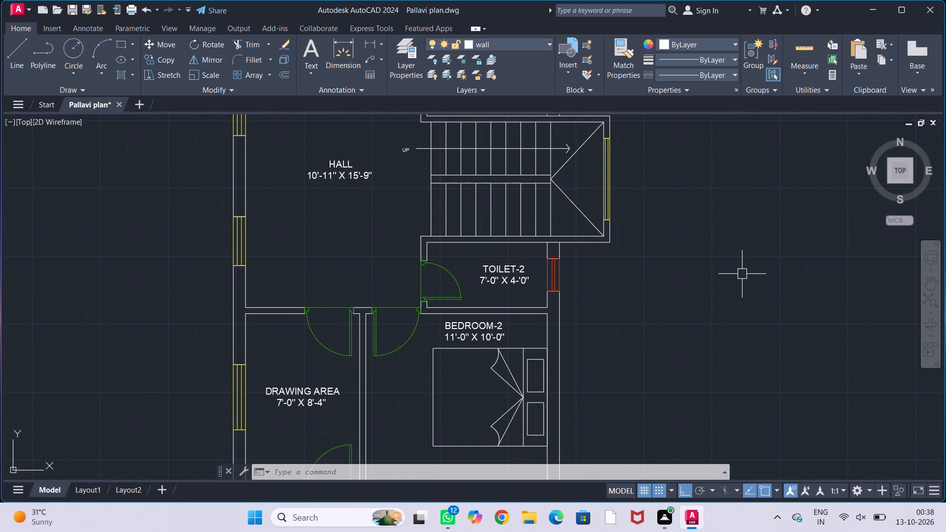
pyautogui.moveTo(653, 347); pyautogui.dragTo(673, 311, button='middle')
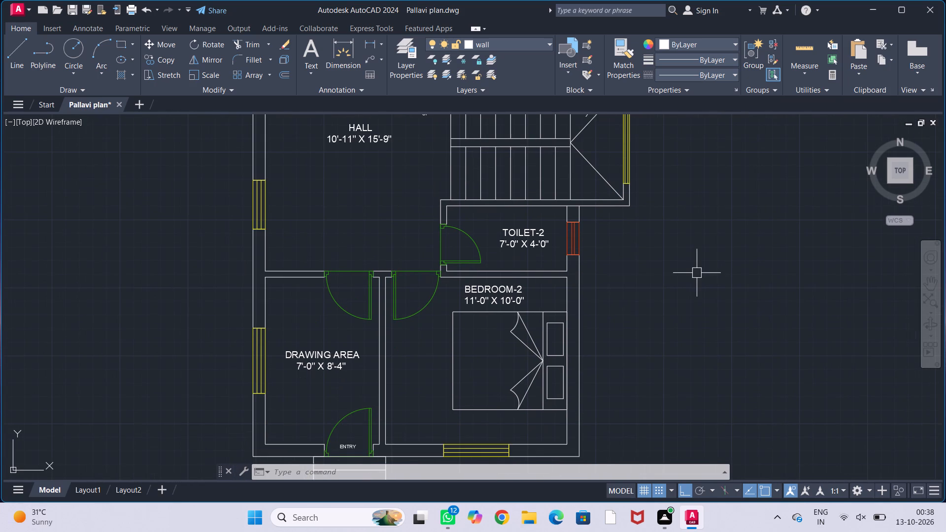
pyautogui.moveTo(603, 315); pyautogui.dragTo(633, 432, button='middle')
pyautogui.moveTo(717, 312); pyautogui.dragTo(658, 355, button='middle')
pyautogui.scroll(1, 469, 231)
pyautogui.moveTo(549, 236); pyautogui.dragTo(557, 195, button='middle')
pyautogui.moveTo(556, 179); pyautogui.dragTo(555, 185, button='middle')
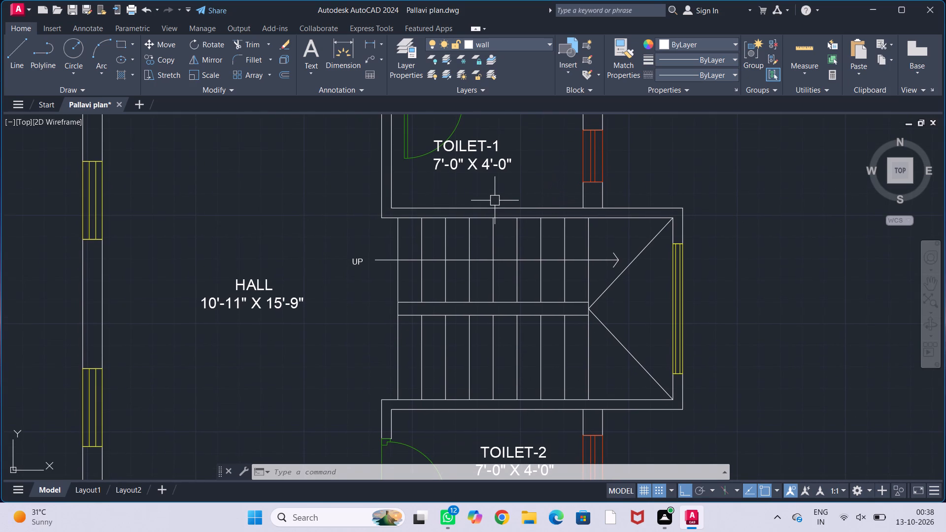
pyautogui.write('TOOL')
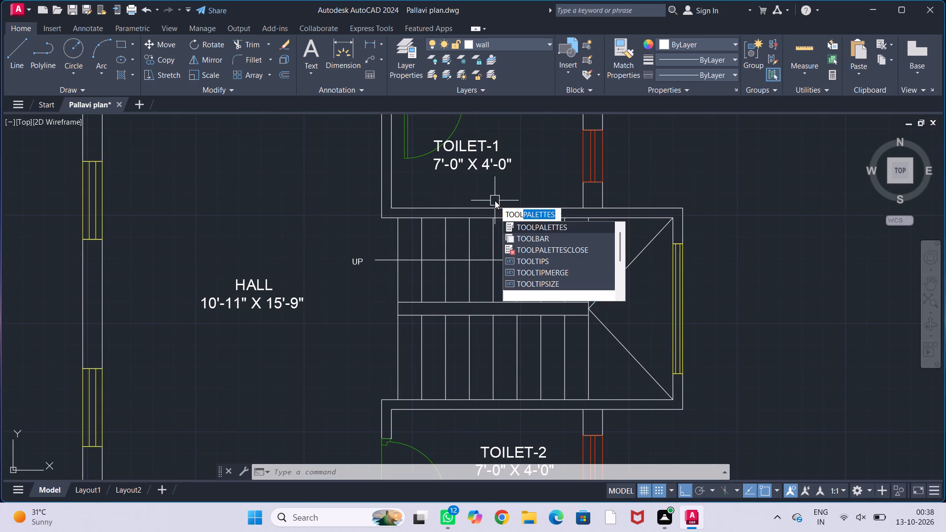
pyautogui.click(584, 226)
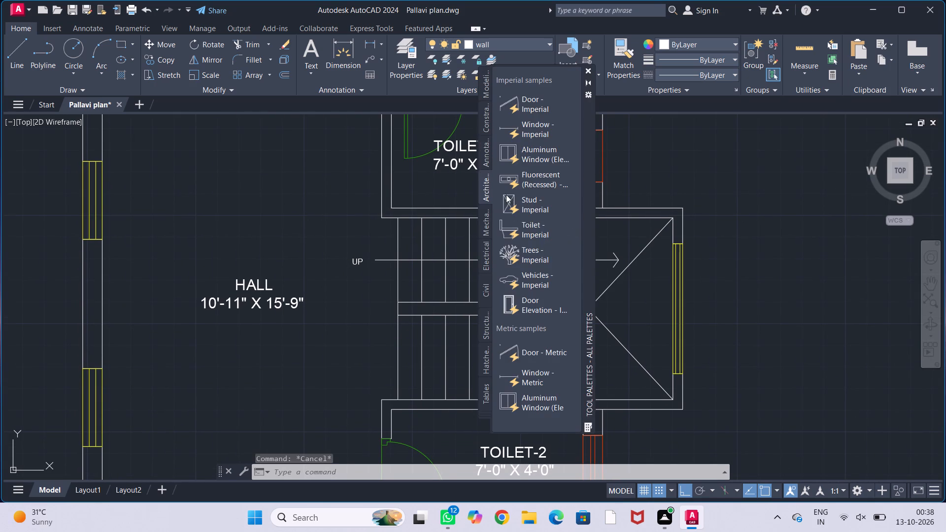
pyautogui.moveTo(541, 226); pyautogui.dragTo(807, 246)
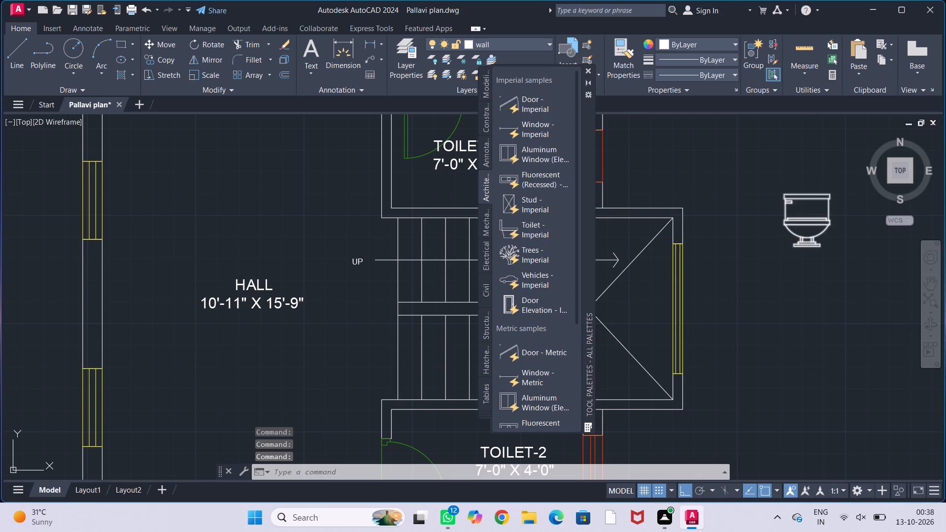
pyautogui.click(588, 73)
# Try flipping the inserted toilet block both ways, and set its view to Pullchain (Plan).
pyautogui.moveTo(722, 233); pyautogui.dragTo(551, 217, button='middle')
pyautogui.click(615, 212)
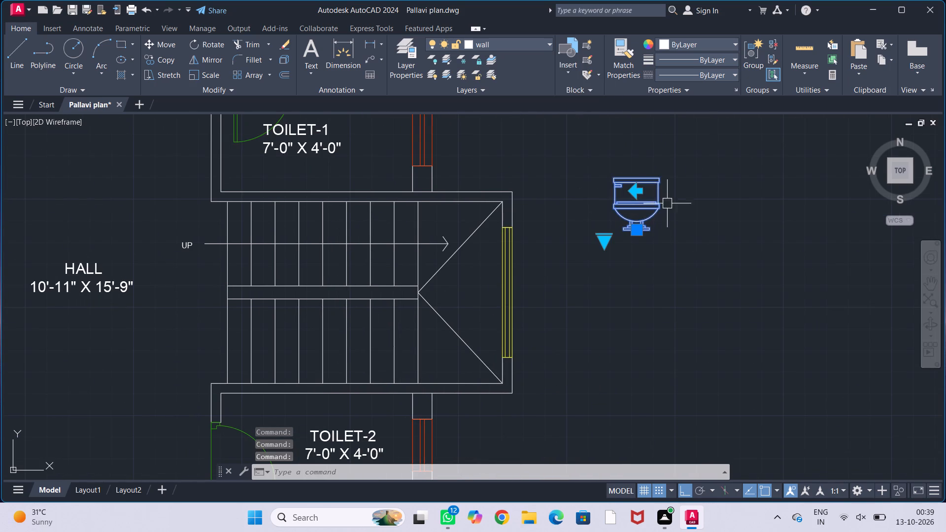
pyautogui.click(641, 193)
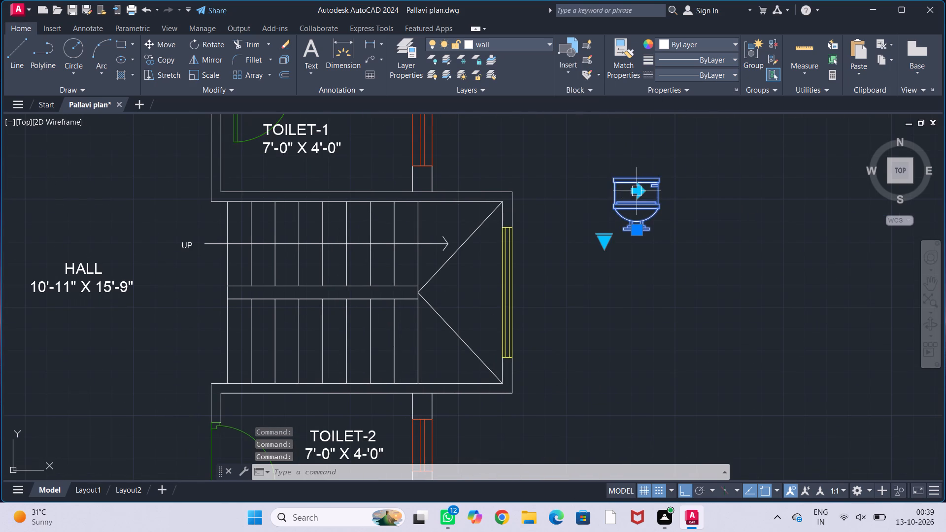
pyautogui.click(640, 190)
pyautogui.click(605, 243)
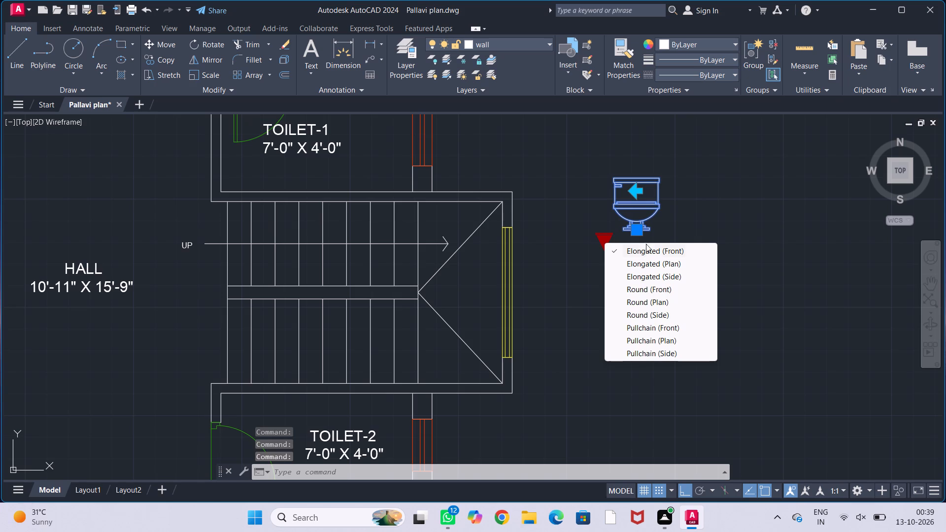
pyautogui.click(669, 337)
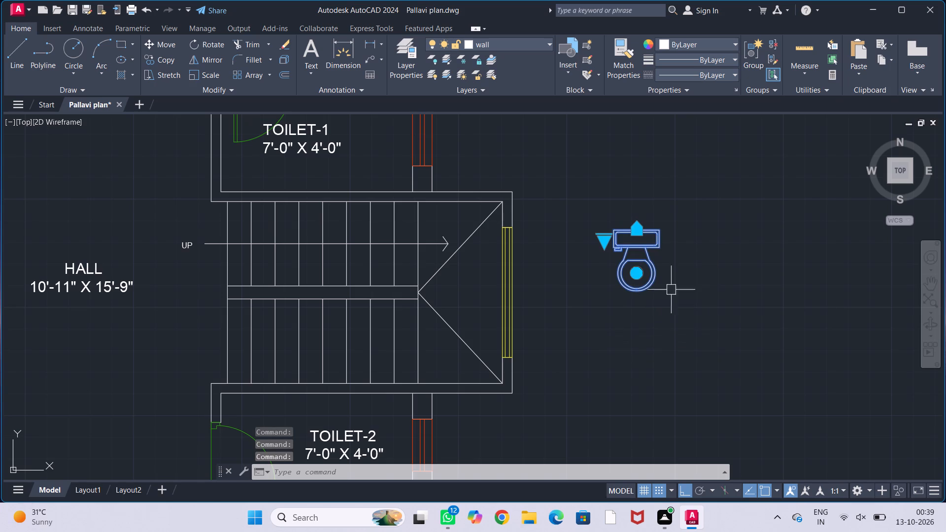
pyautogui.press('Escape')
pyautogui.press('Escape')
pyautogui.press('Escape')
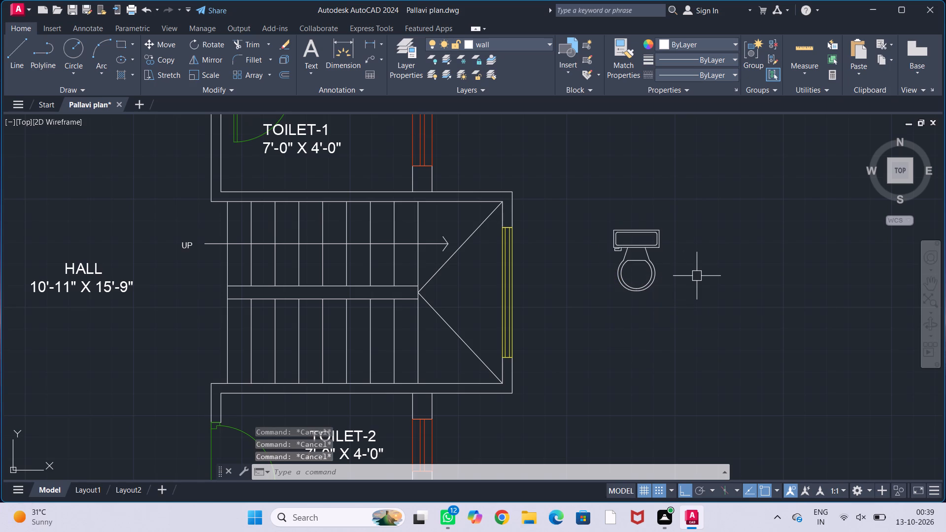
# Rotate the toilet block 270° about its tank so the tank faces east.
pyautogui.click(653, 280)
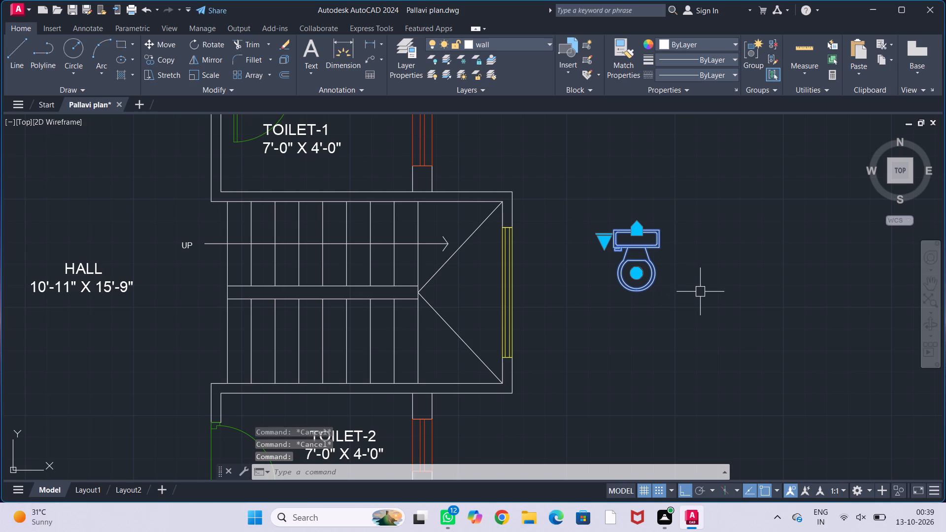
pyautogui.press('r')
pyautogui.press('o')
pyautogui.press('Return')
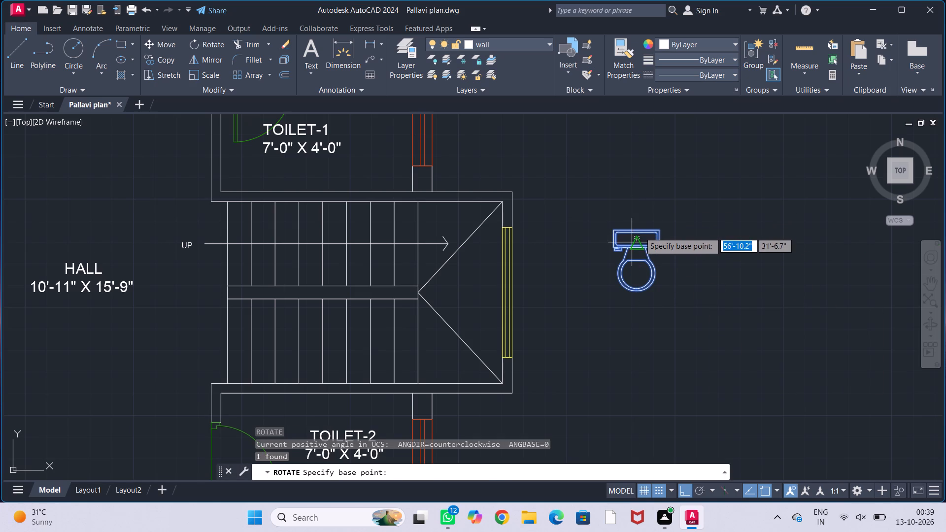
pyautogui.click(640, 232)
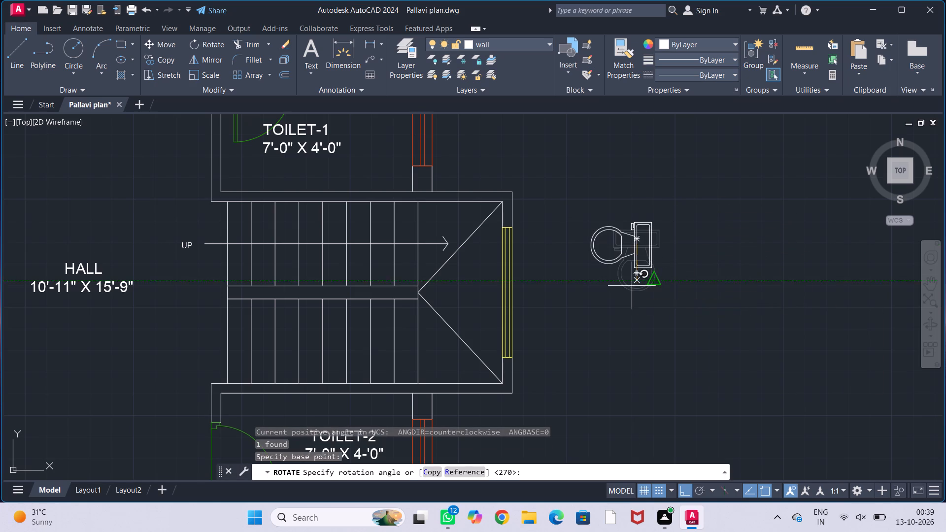
pyautogui.click(626, 293)
# Copy the rotated toilet block straight south of the original, still outside the building.
pyautogui.click(655, 262)
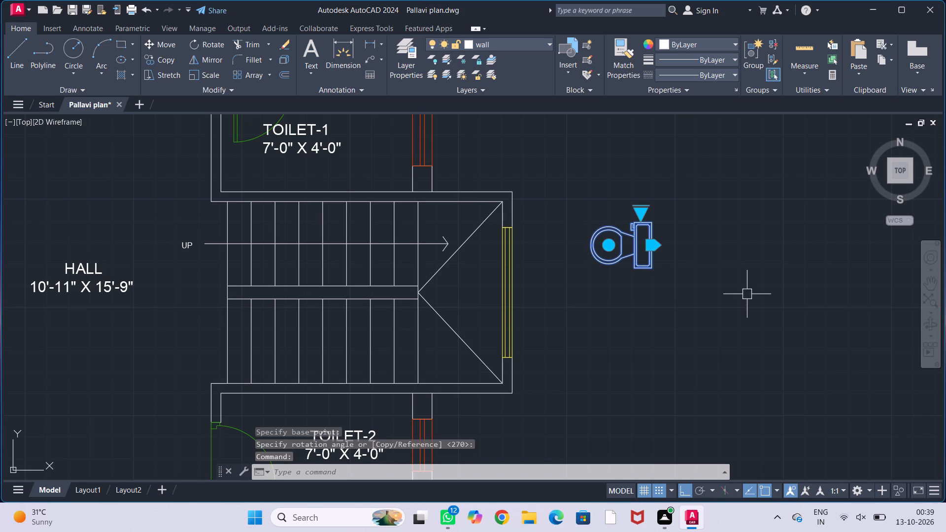
pyautogui.write('CO')
pyautogui.press('Return')
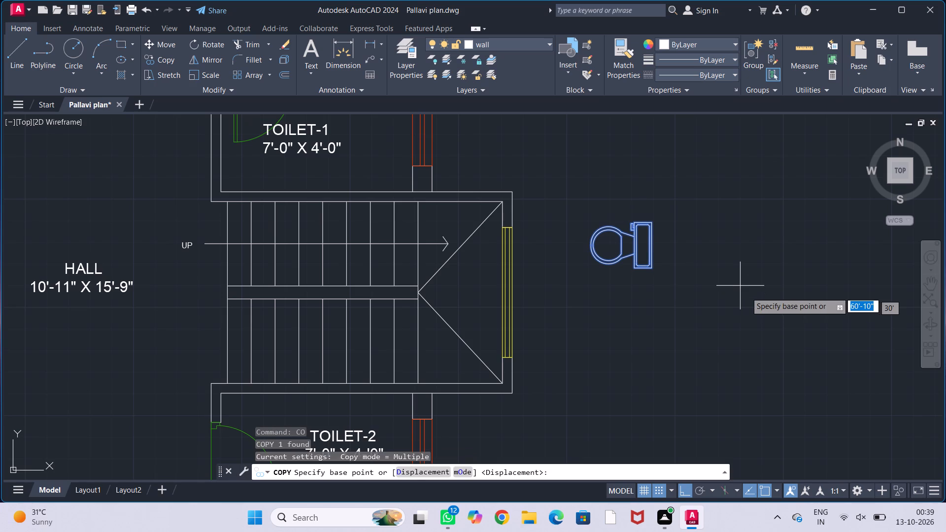
pyautogui.click(653, 250)
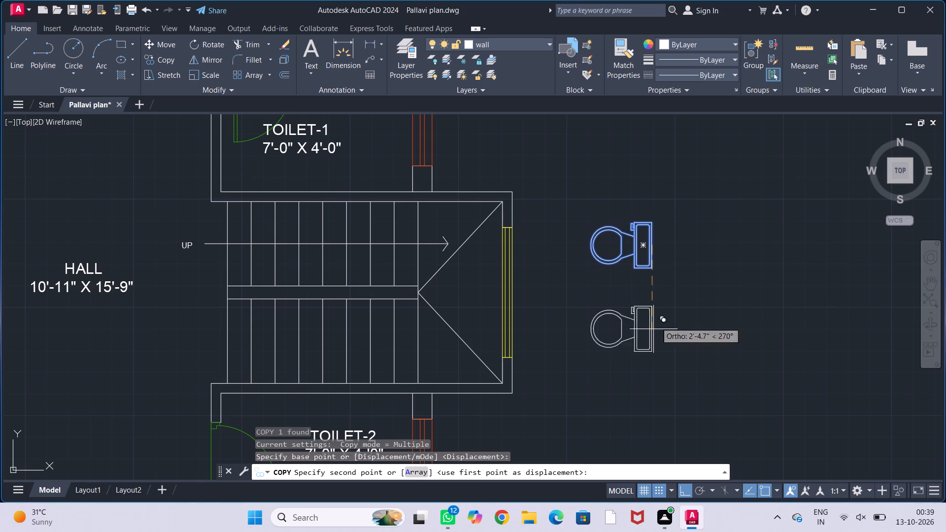
pyautogui.click(657, 349)
pyautogui.press('Escape')
pyautogui.press('Escape')
pyautogui.press('Escape')
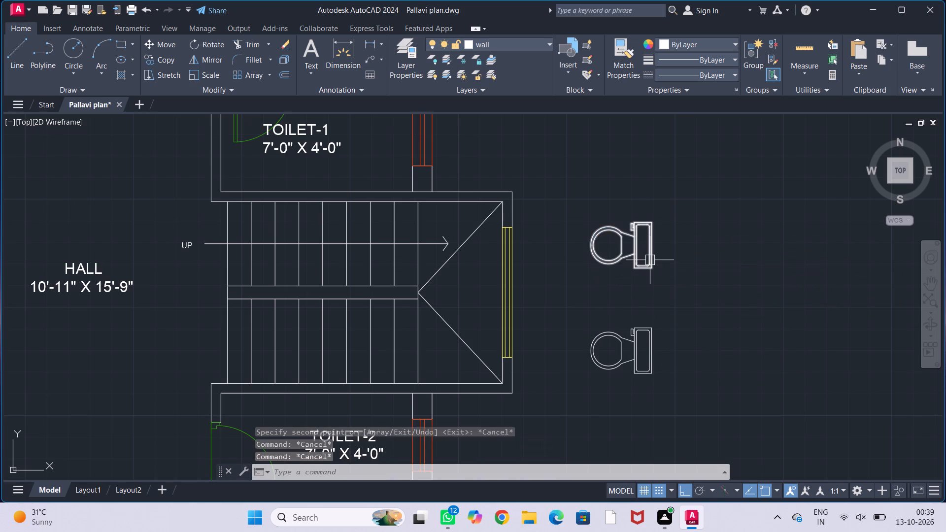
# Move the northern toilet block into TOILET-1, with the back of its tank against the window in the east wall.
pyautogui.click(650, 260)
pyautogui.press('m')
pyautogui.press('Return')
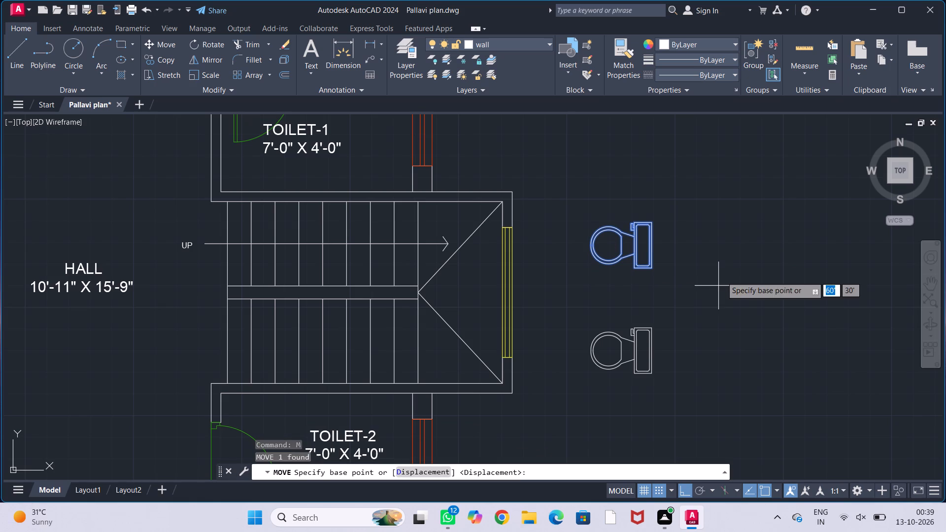
pyautogui.scroll(2, 647, 249)
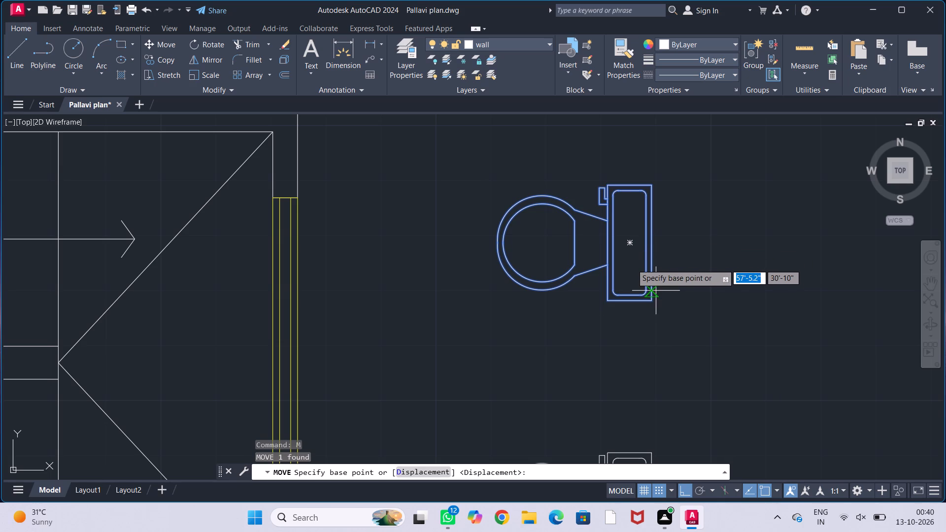
pyautogui.click(629, 257)
pyautogui.scroll(-2, 592, 196)
pyautogui.moveTo(587, 206); pyautogui.dragTo(649, 292, button='middle')
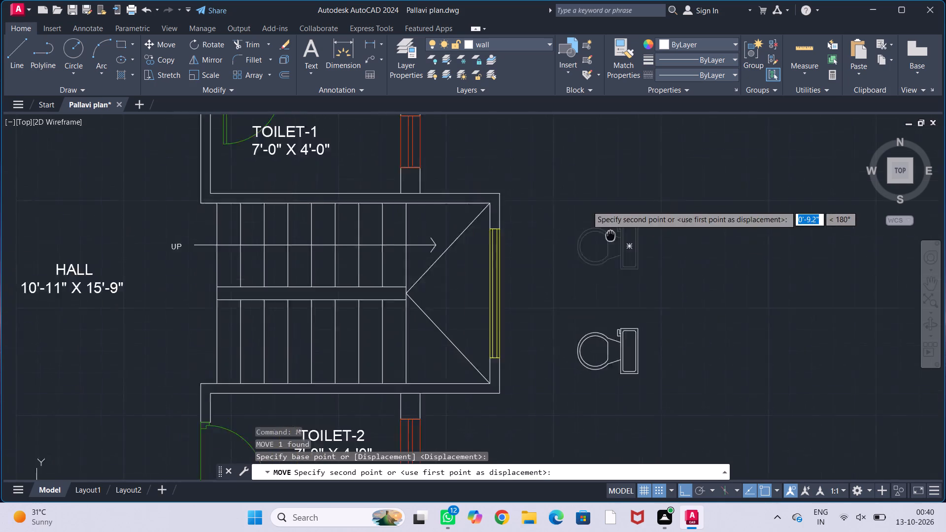
pyautogui.moveTo(649, 292); pyautogui.dragTo(659, 310, button='middle')
pyautogui.moveTo(511, 198); pyautogui.dragTo(531, 244, button='middle')
pyautogui.scroll(2, 443, 274)
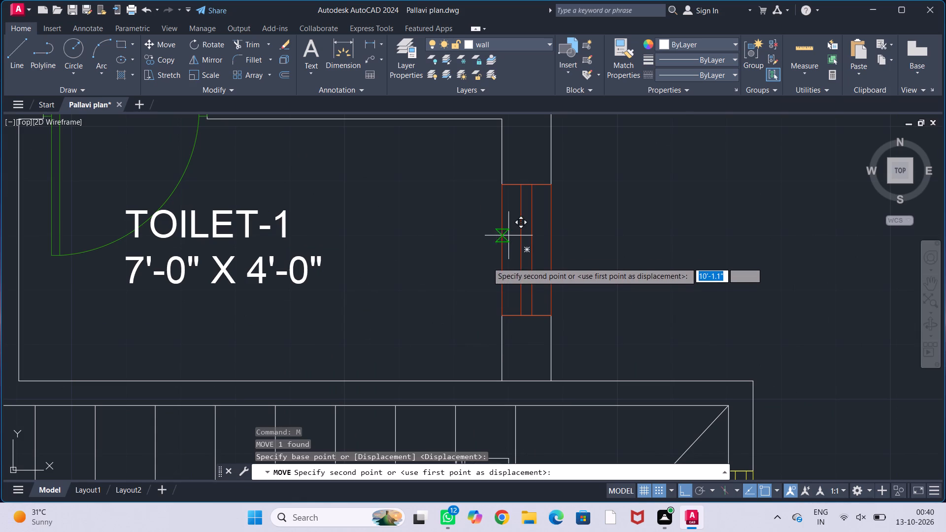
pyautogui.scroll(2, 482, 257)
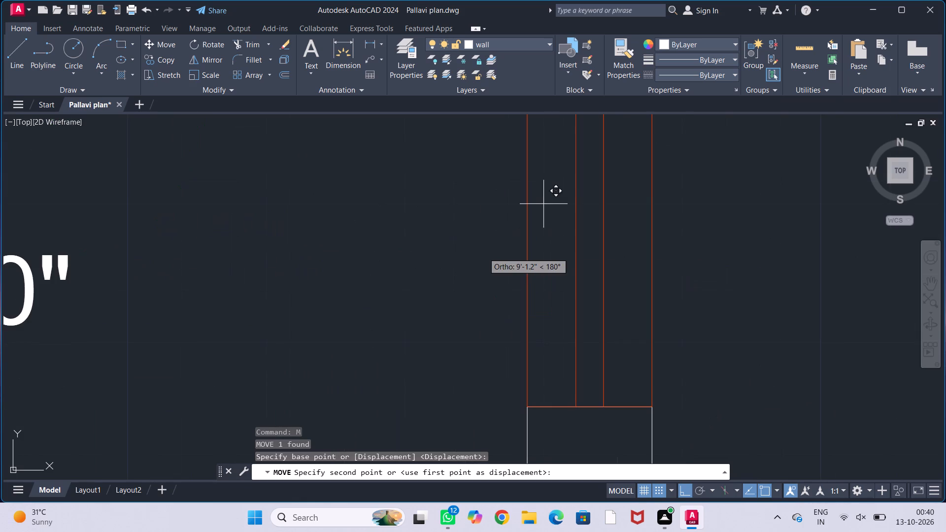
pyautogui.scroll(-2, 499, 275)
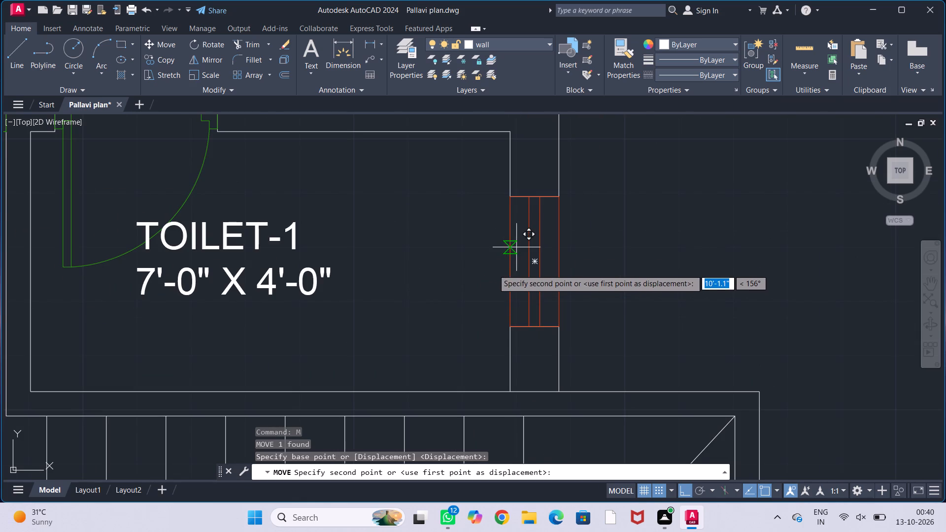
pyautogui.click(493, 269)
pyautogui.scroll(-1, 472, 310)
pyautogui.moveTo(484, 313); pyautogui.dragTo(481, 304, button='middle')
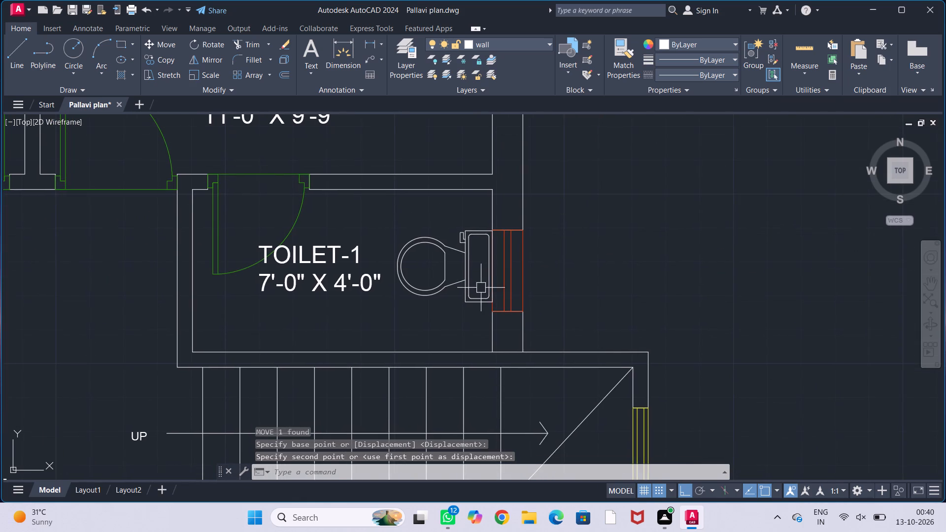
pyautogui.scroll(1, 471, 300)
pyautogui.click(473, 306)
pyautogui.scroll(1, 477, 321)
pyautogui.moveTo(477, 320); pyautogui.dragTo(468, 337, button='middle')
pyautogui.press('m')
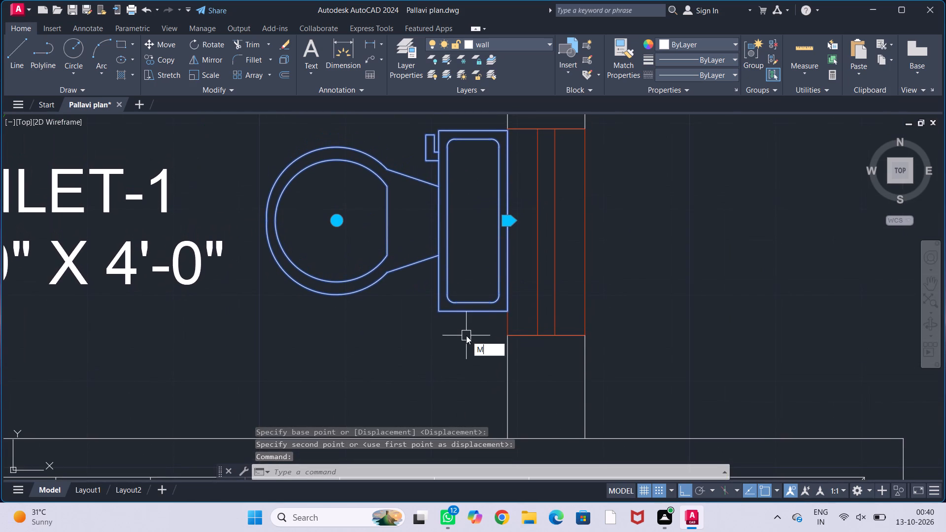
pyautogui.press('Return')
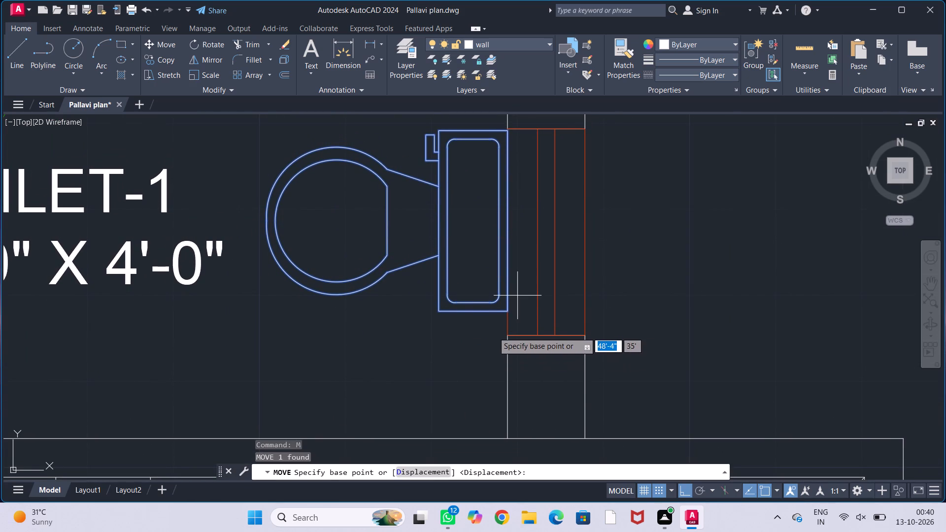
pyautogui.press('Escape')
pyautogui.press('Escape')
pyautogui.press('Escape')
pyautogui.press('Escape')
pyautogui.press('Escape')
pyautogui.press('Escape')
# Move the remaining toilet block into TOILET-2, with the back of its tank against the window in the east wall.
pyautogui.scroll(-2, 435, 323)
pyautogui.scroll(-2, 484, 296)
pyautogui.moveTo(577, 270); pyautogui.dragTo(575, 251, button='middle')
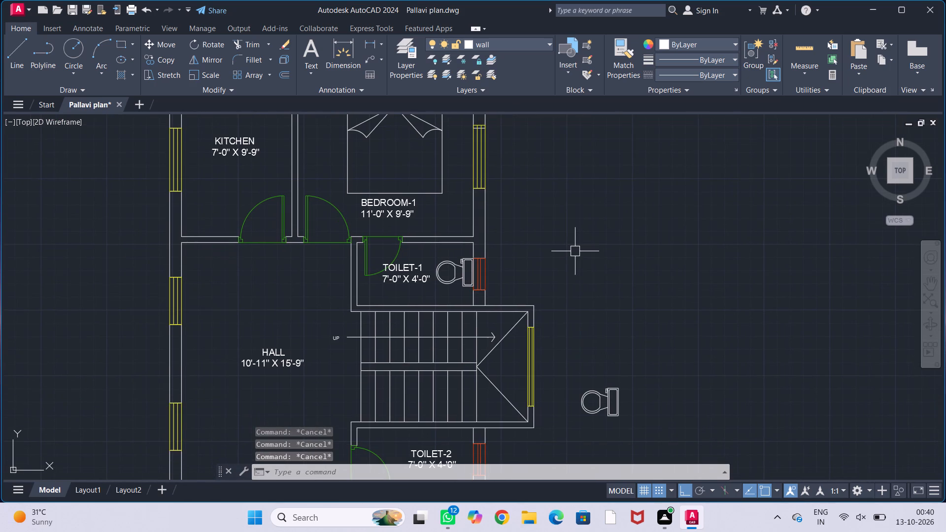
pyautogui.moveTo(596, 286); pyautogui.dragTo(588, 191, button='middle')
pyautogui.click(602, 303)
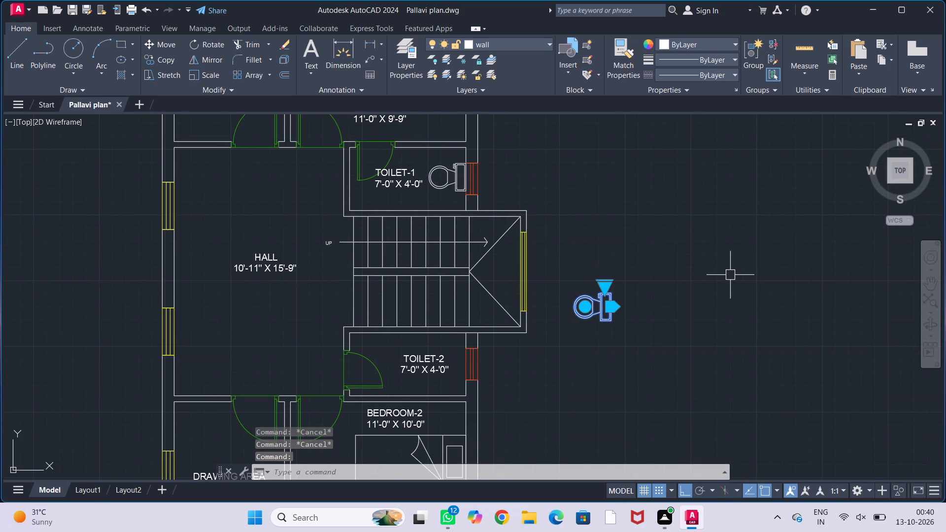
pyautogui.press('m')
pyautogui.press('Return')
pyautogui.scroll(1, 597, 325)
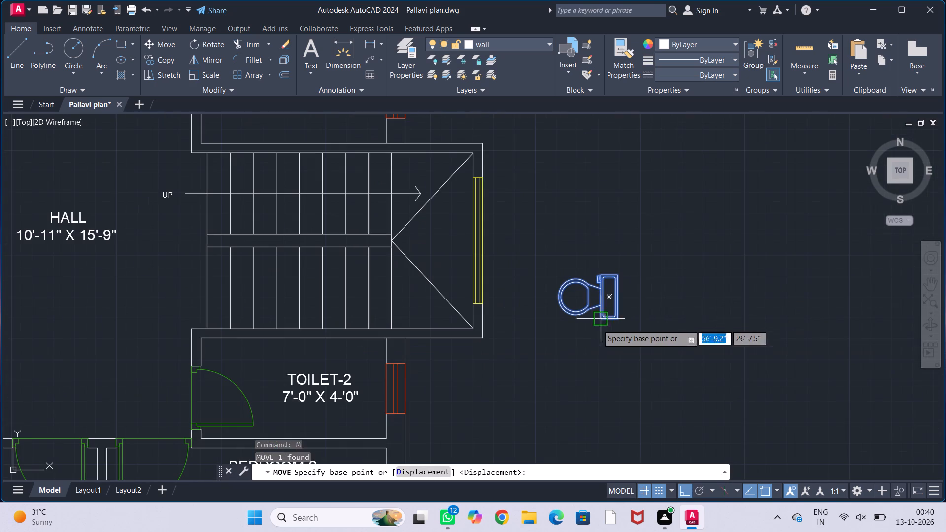
pyautogui.click(617, 296)
pyautogui.moveTo(494, 346); pyautogui.dragTo(525, 281, button='middle')
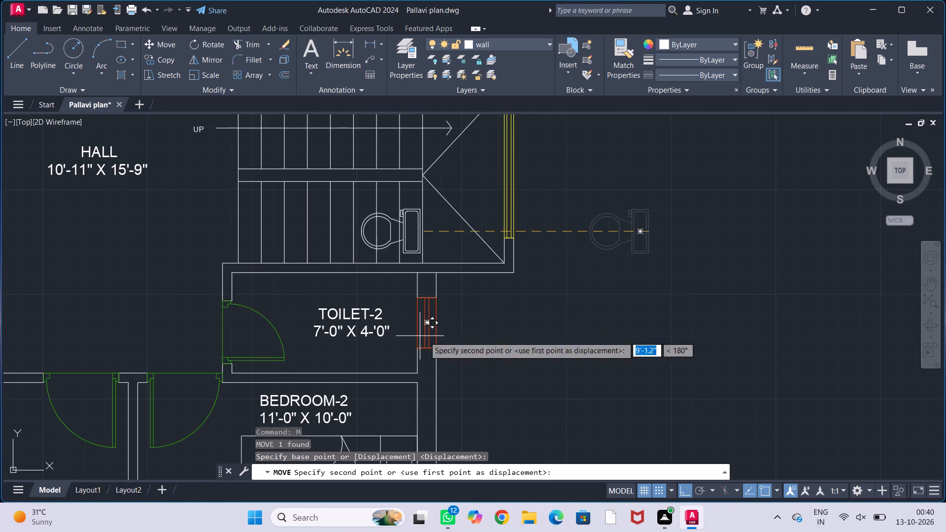
pyautogui.scroll(2, 413, 344)
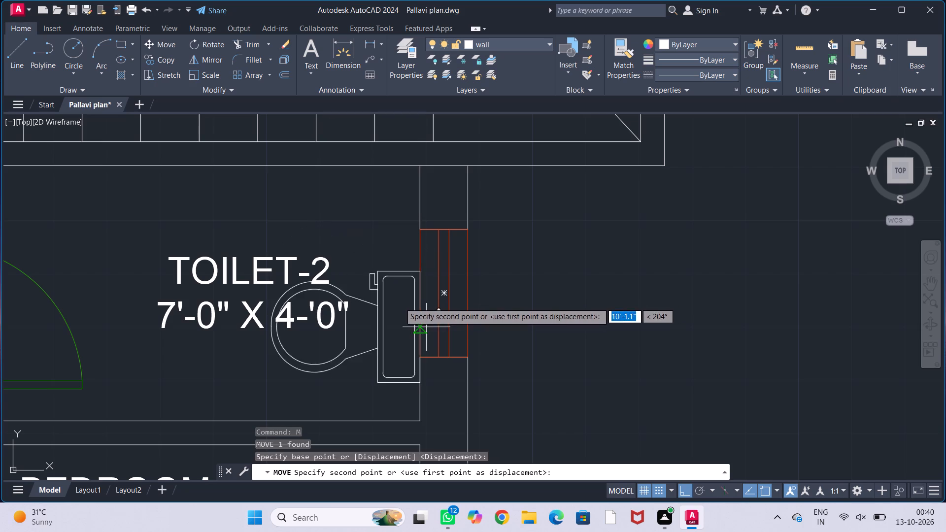
pyautogui.click(400, 303)
# Move the toilet block in TOILET-2 about 10" north along the east wall, keeping its tank against the window.
pyautogui.scroll(-1, 417, 302)
pyautogui.moveTo(412, 302); pyautogui.dragTo(405, 290, button='middle')
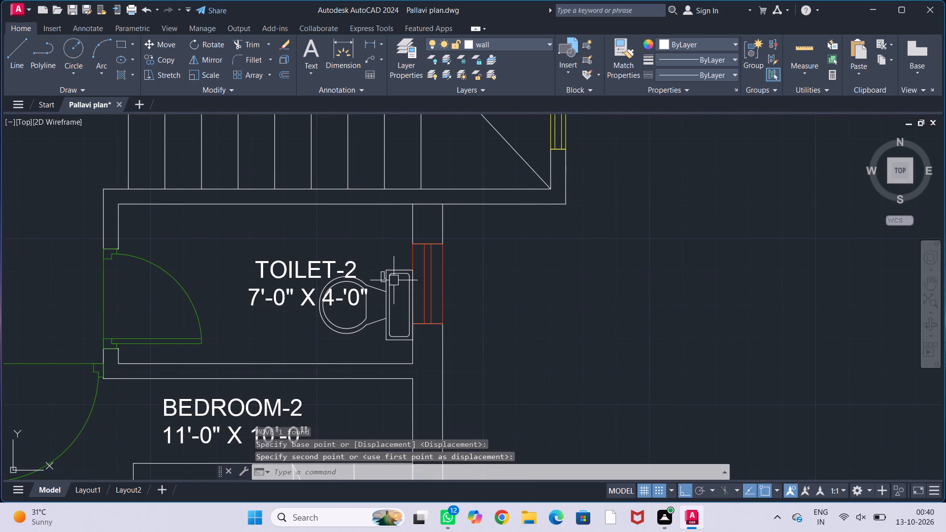
pyautogui.click(394, 276)
pyautogui.scroll(1, 393, 264)
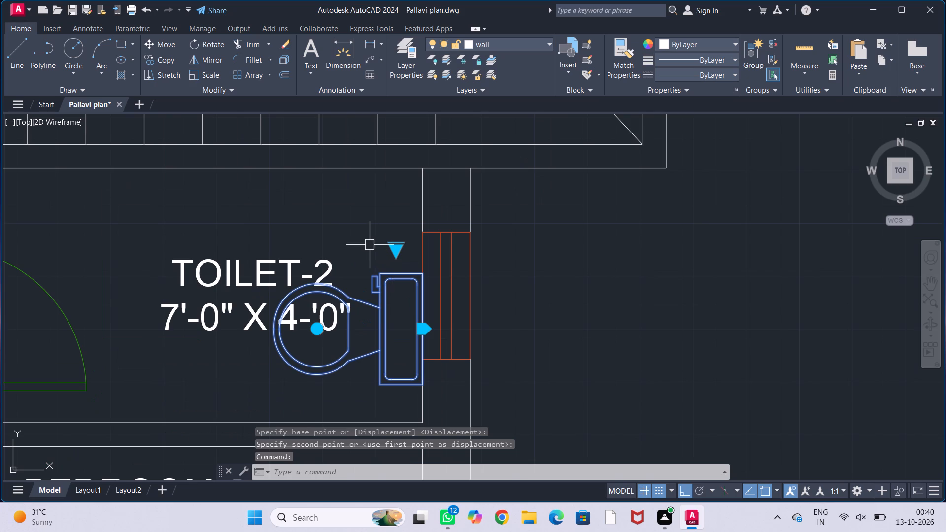
pyautogui.press('m')
pyautogui.press('Return')
pyautogui.scroll(3, 380, 263)
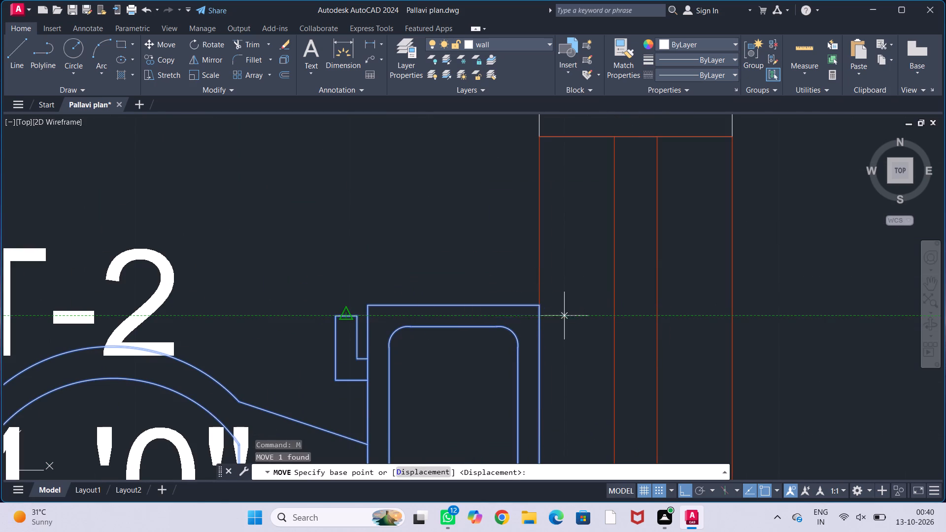
pyautogui.scroll(-1, 526, 287)
pyautogui.moveTo(545, 286); pyautogui.dragTo(494, 297, button='middle')
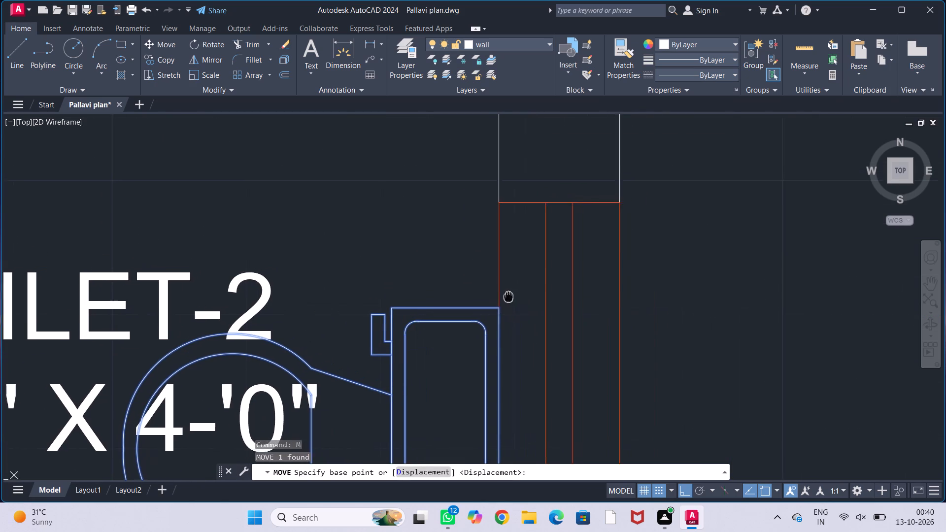
pyautogui.click(437, 300)
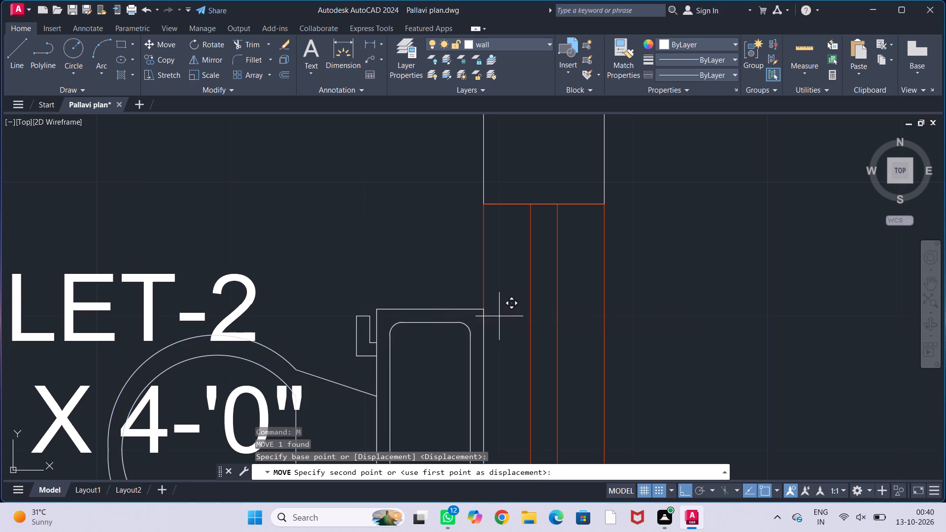
pyautogui.click(462, 243)
pyautogui.scroll(-3, 584, 239)
pyautogui.middleClick(637, 244)
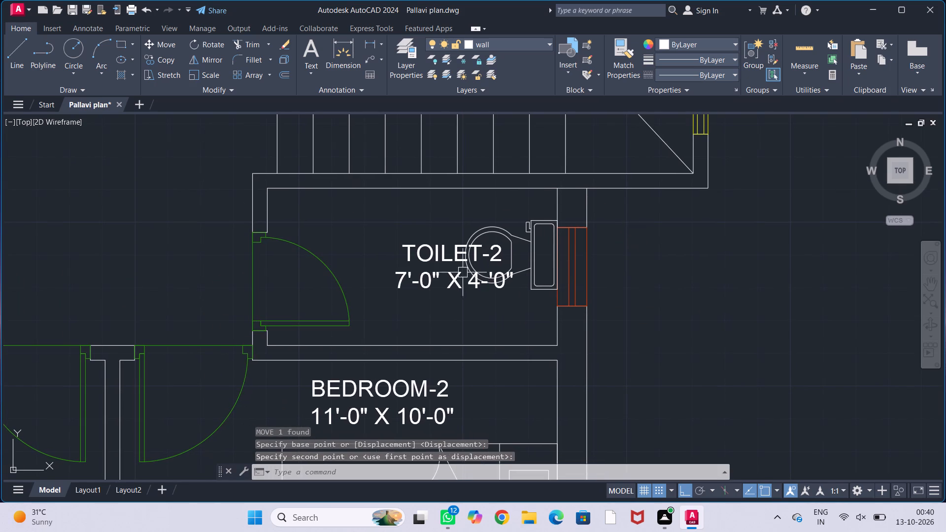
# Move the TOILET-2 room label about 1'-8" west so it clears the toilet block.
pyautogui.click(441, 272)
pyautogui.press('m')
pyautogui.press('Return')
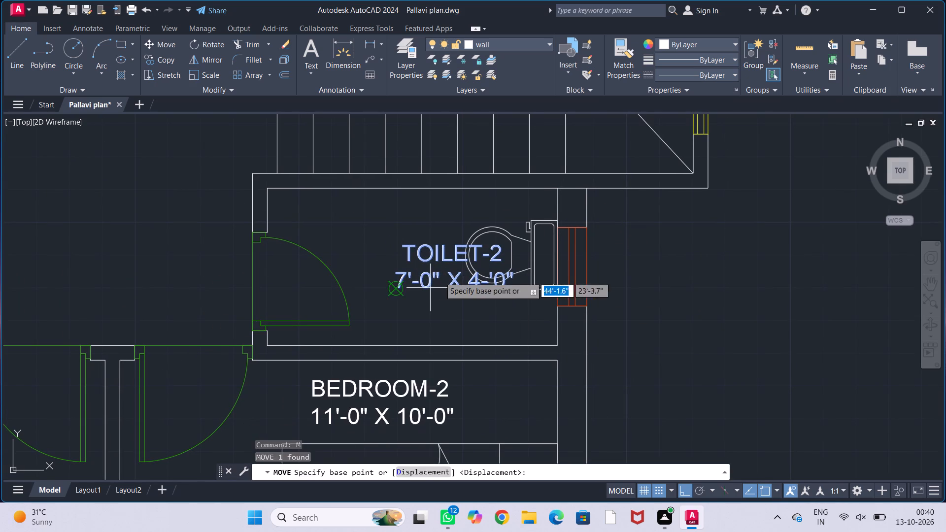
pyautogui.click(394, 277)
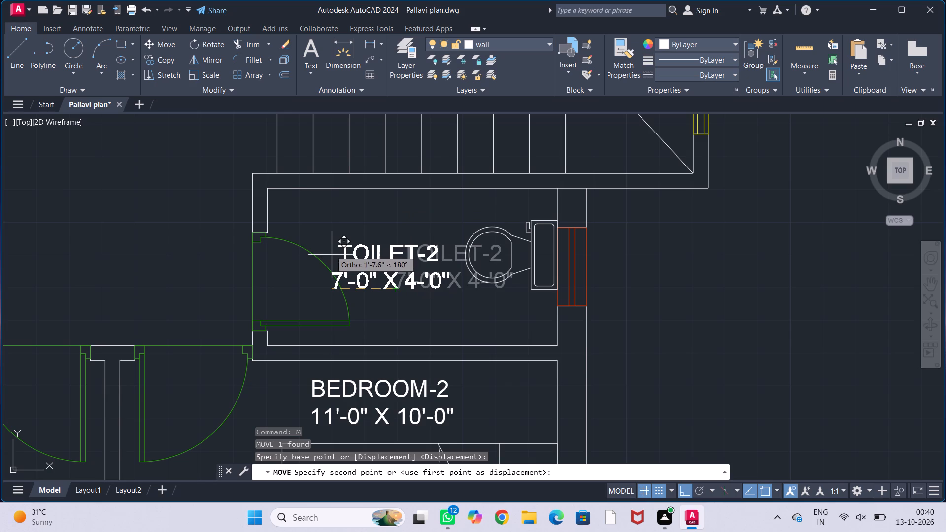
pyautogui.click(331, 249)
pyautogui.press('Escape')
pyautogui.press('Escape')
pyautogui.press('Escape')
pyautogui.press('Escape')
# Save the floor plan drawing.
pyautogui.scroll(-2, 360, 266)
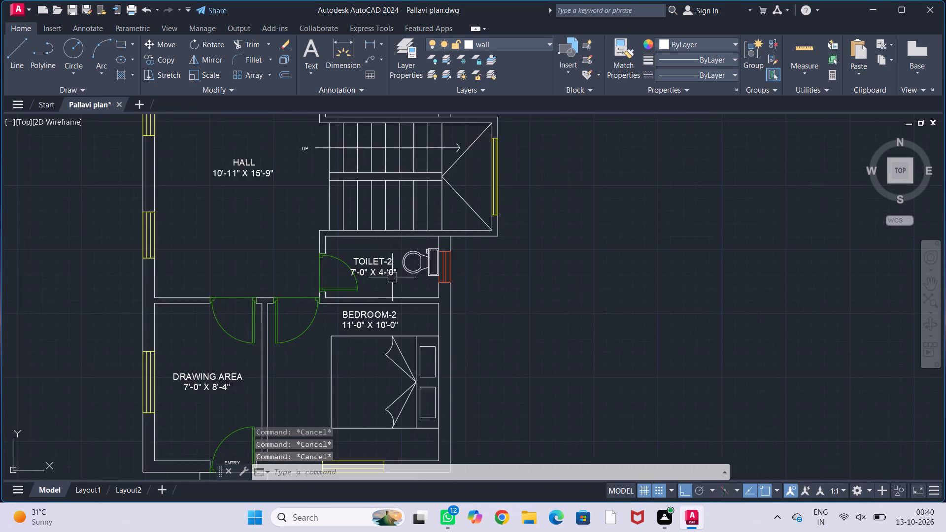
pyautogui.scroll(-3, 396, 277)
pyautogui.moveTo(546, 282); pyautogui.dragTo(568, 291, button='middle')
pyautogui.scroll(1, 456, 278)
pyautogui.moveTo(498, 274); pyautogui.dragTo(533, 287, button='middle')
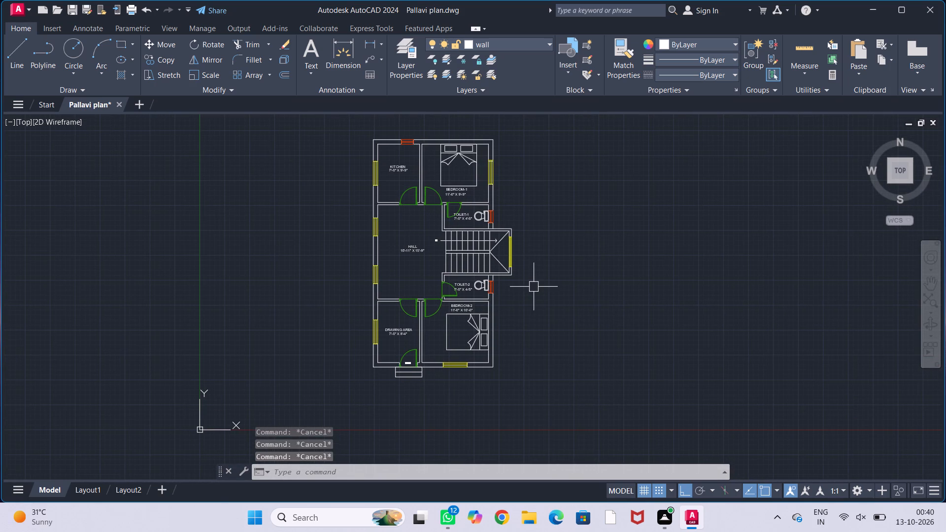
pyautogui.hotkey('ctrl', 's')
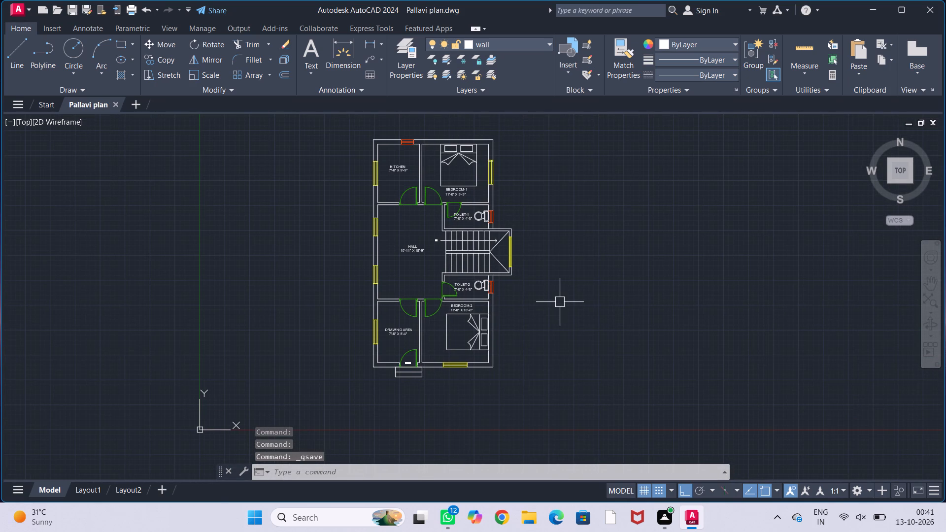
# Turn on all object snap modes in the drafting settings.
pyautogui.write('OS')
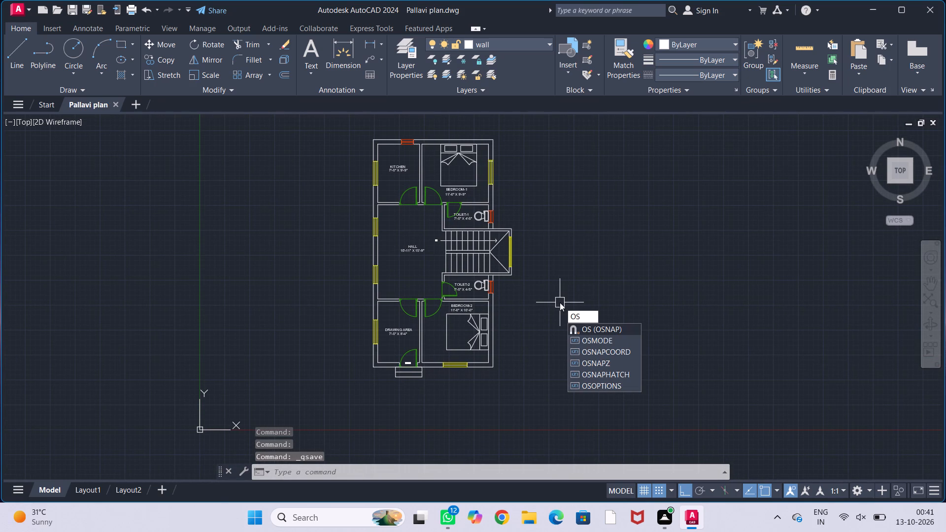
pyautogui.click(595, 330)
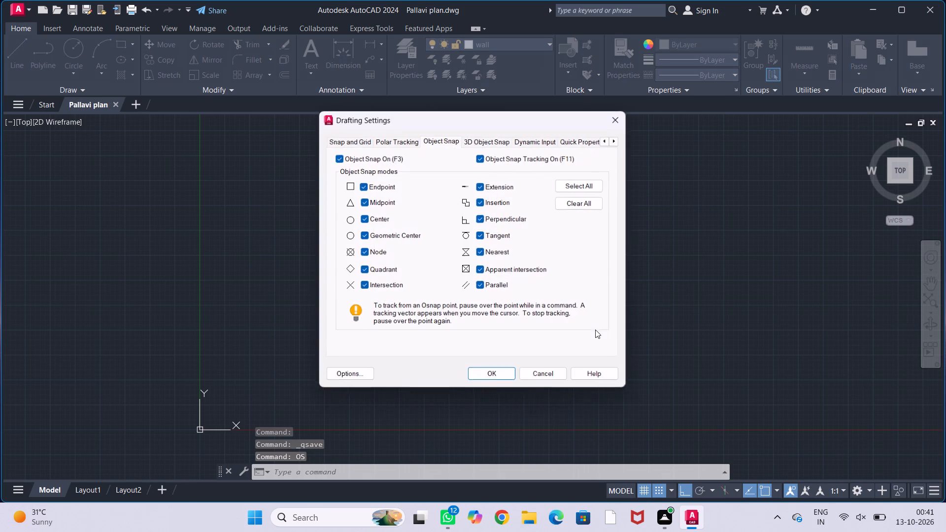
pyautogui.scroll(-1, 501, 282)
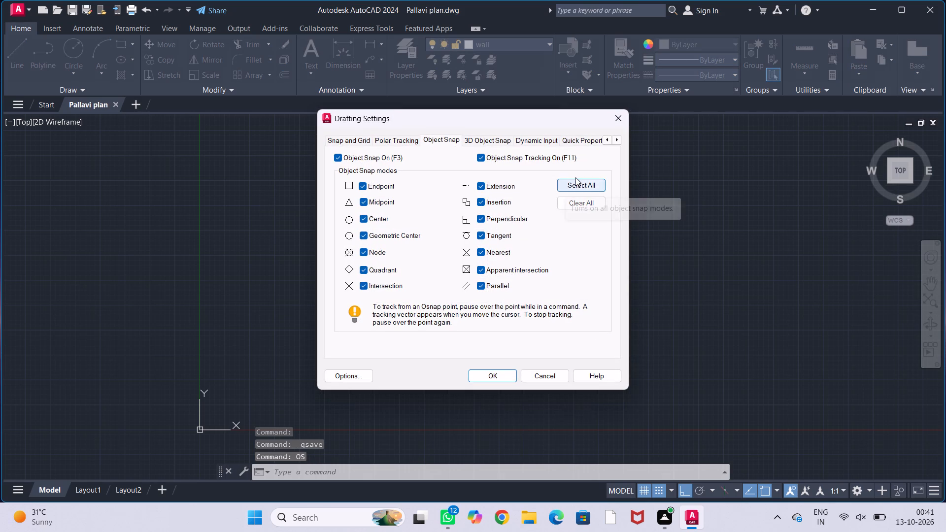
pyautogui.click(576, 180)
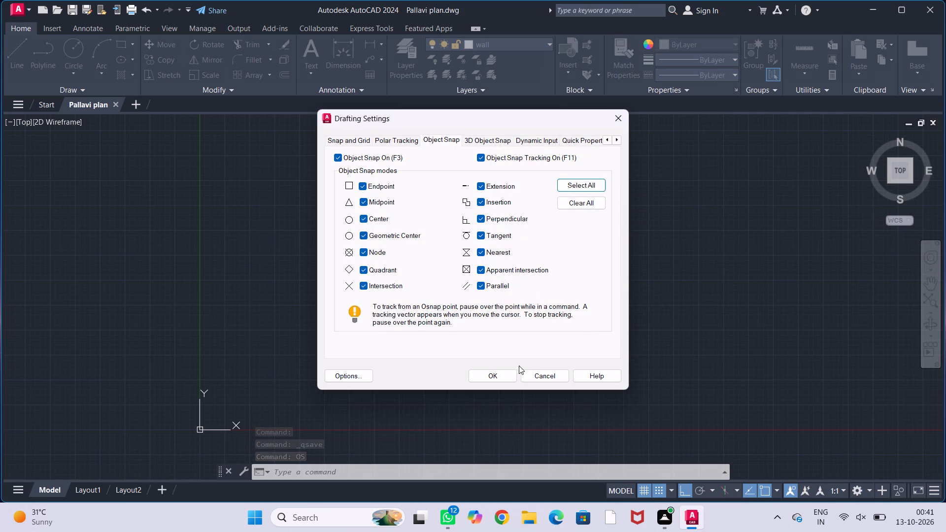
pyautogui.click(497, 376)
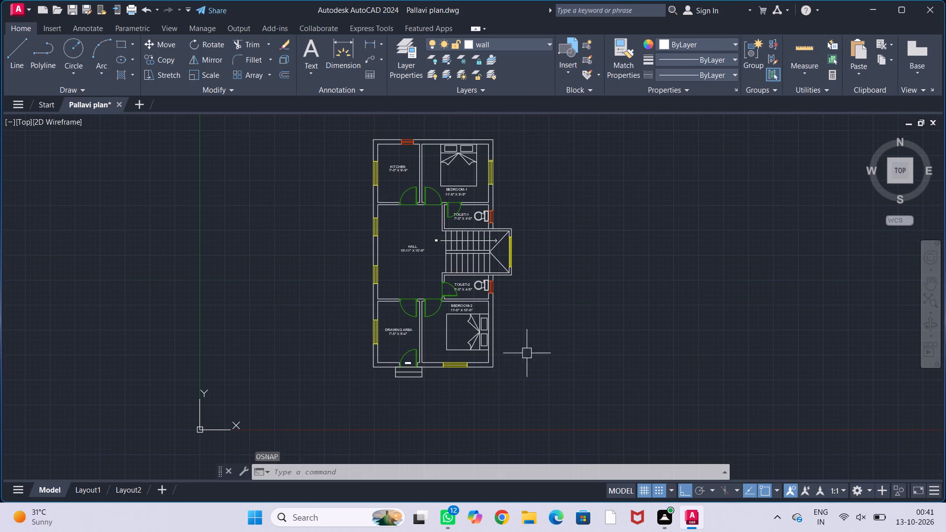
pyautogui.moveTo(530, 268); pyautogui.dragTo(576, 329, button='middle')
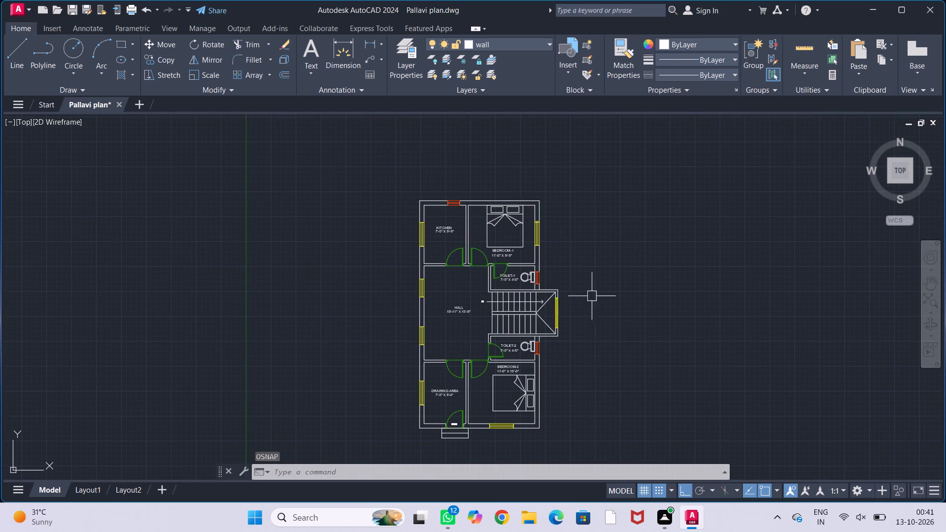
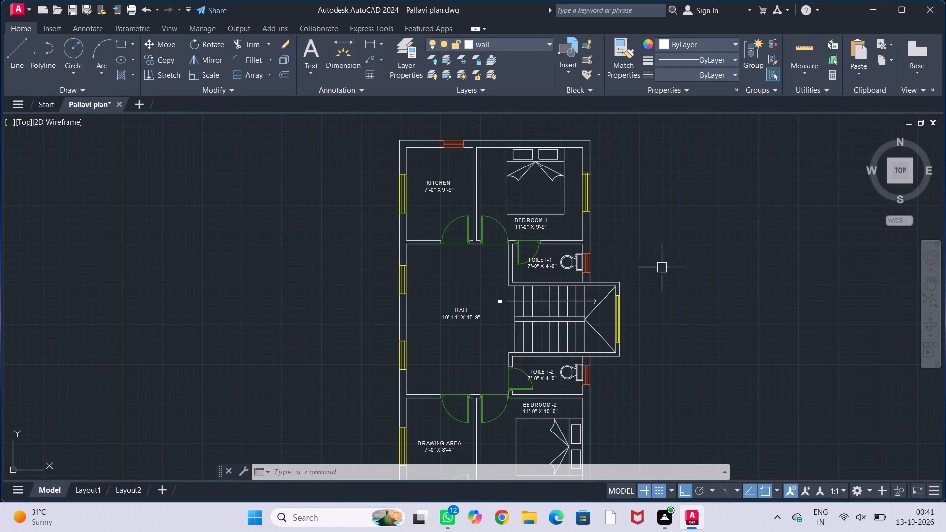
# Examine the layout of the kitchen, BEDROOM-1 with its bed, and the area around TOILET-1.
pyautogui.moveTo(623, 206); pyautogui.dragTo(612, 292, button='middle')
pyautogui.scroll(2, 428, 257)
pyautogui.moveTo(462, 258); pyautogui.dragTo(405, 274, button='middle')
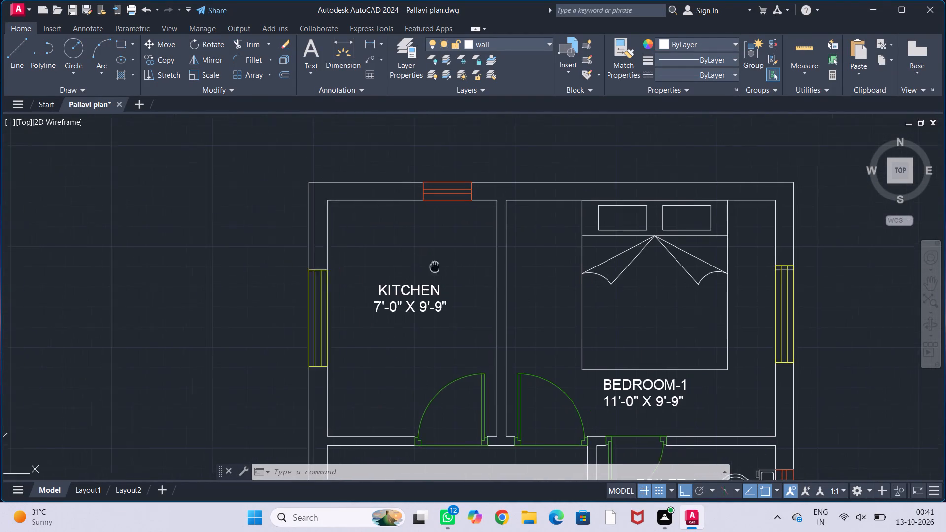
pyautogui.moveTo(405, 274); pyautogui.dragTo(401, 274, button='middle')
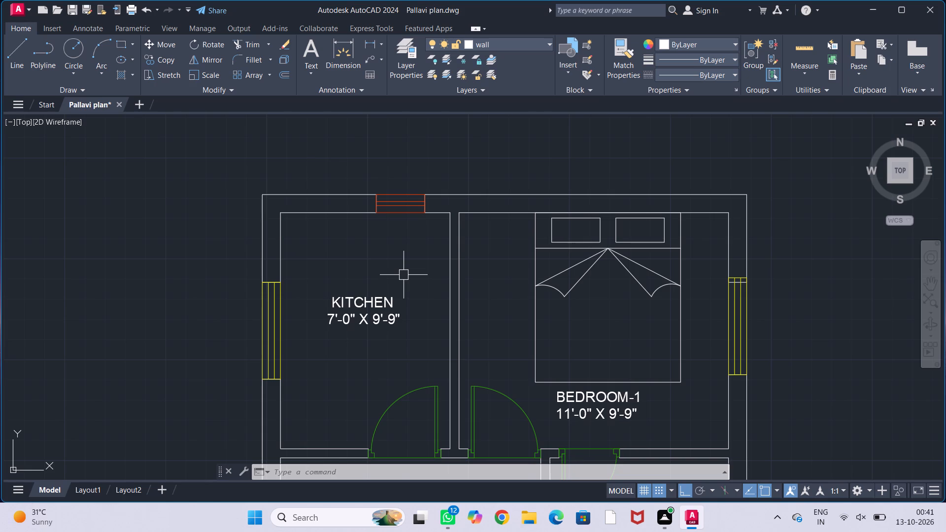
pyautogui.moveTo(498, 325); pyautogui.dragTo(438, 305, button='middle')
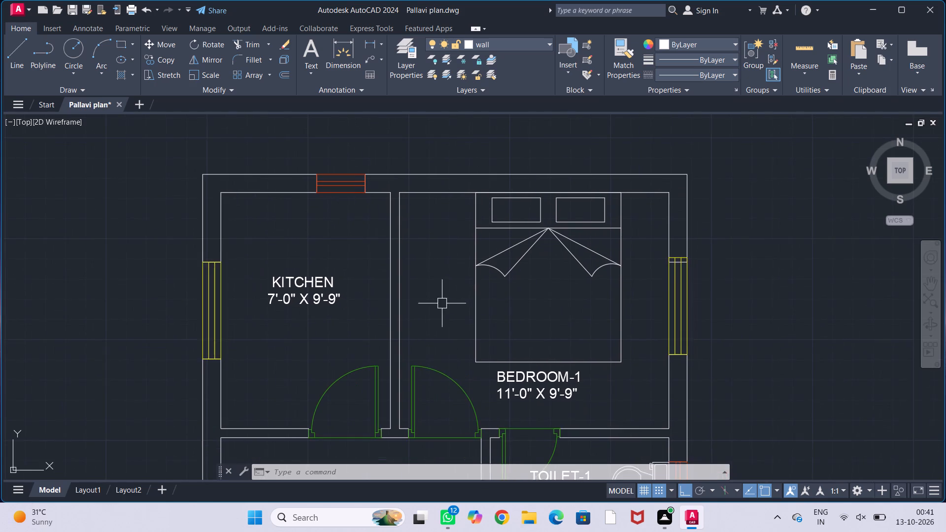
pyautogui.moveTo(442, 303); pyautogui.dragTo(470, 266, button='middle')
pyautogui.scroll(-1, 472, 262)
pyautogui.moveTo(477, 268); pyautogui.dragTo(494, 222, button='middle')
pyautogui.moveTo(502, 325); pyautogui.dragTo(426, 304, button='middle')
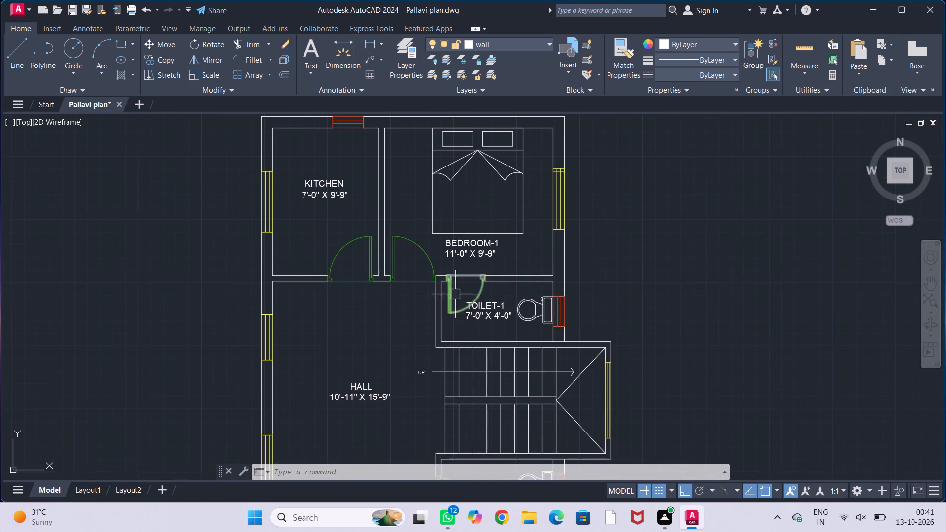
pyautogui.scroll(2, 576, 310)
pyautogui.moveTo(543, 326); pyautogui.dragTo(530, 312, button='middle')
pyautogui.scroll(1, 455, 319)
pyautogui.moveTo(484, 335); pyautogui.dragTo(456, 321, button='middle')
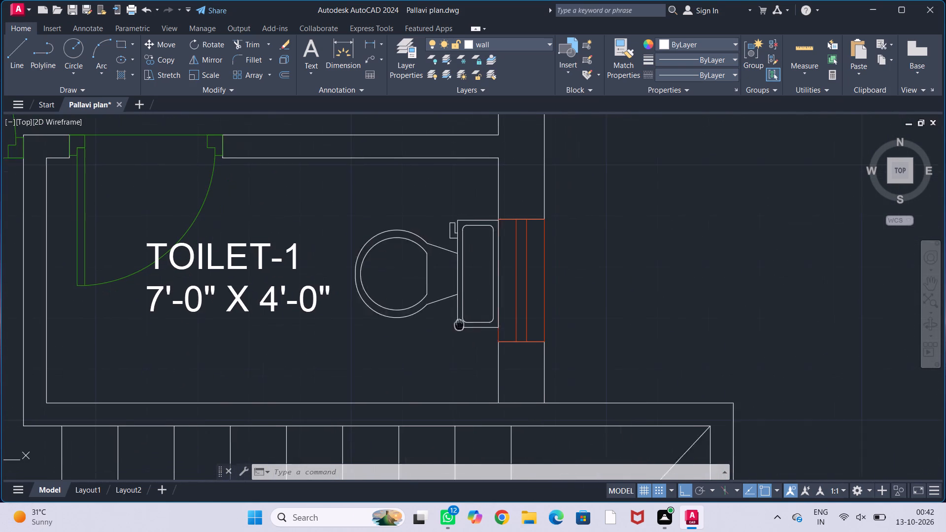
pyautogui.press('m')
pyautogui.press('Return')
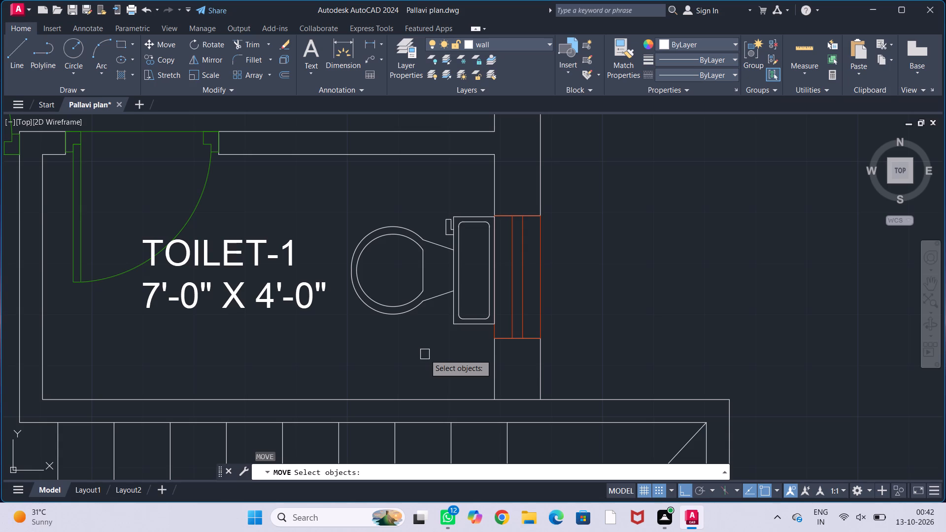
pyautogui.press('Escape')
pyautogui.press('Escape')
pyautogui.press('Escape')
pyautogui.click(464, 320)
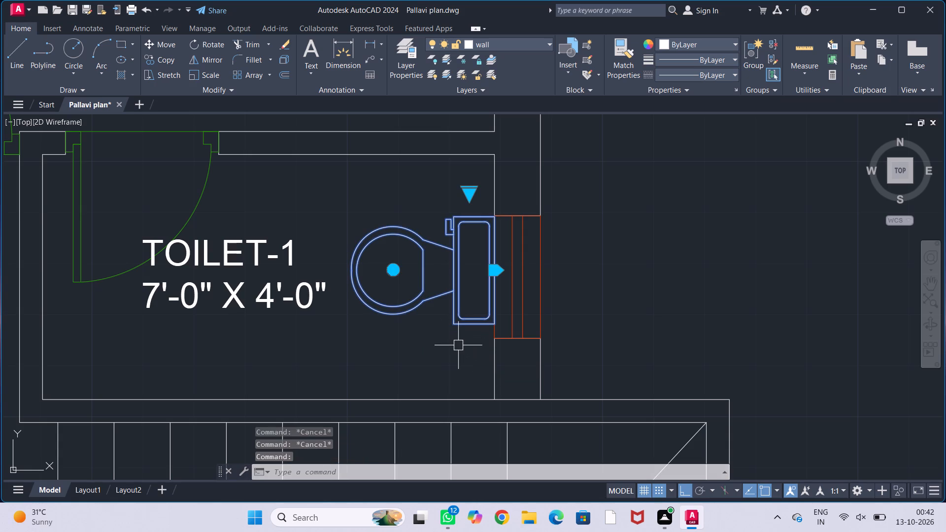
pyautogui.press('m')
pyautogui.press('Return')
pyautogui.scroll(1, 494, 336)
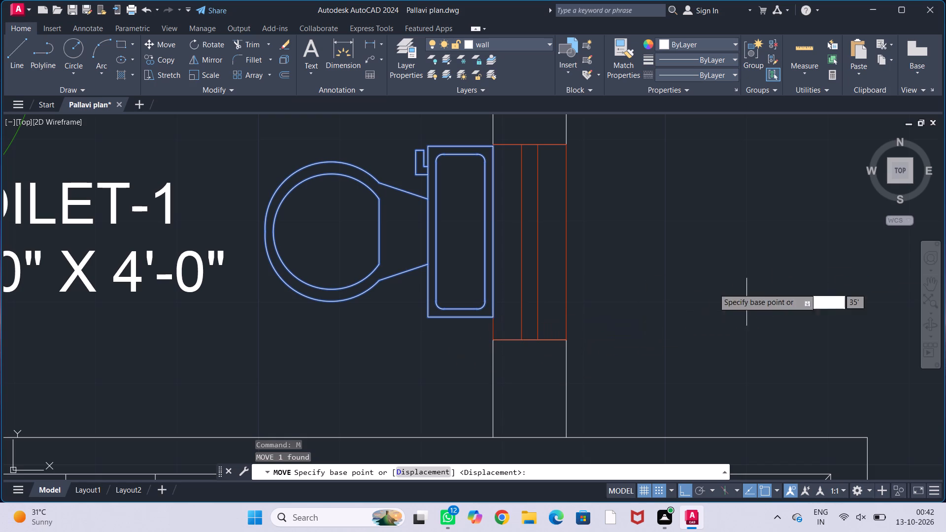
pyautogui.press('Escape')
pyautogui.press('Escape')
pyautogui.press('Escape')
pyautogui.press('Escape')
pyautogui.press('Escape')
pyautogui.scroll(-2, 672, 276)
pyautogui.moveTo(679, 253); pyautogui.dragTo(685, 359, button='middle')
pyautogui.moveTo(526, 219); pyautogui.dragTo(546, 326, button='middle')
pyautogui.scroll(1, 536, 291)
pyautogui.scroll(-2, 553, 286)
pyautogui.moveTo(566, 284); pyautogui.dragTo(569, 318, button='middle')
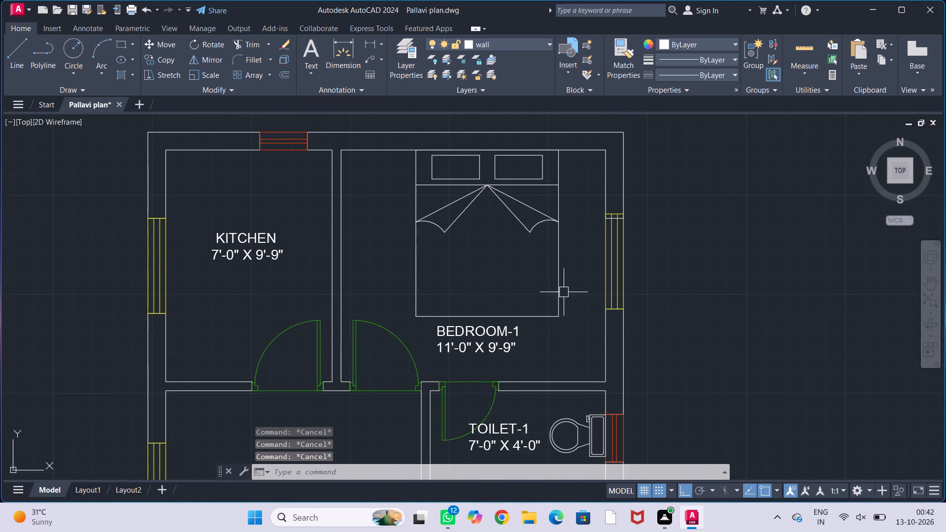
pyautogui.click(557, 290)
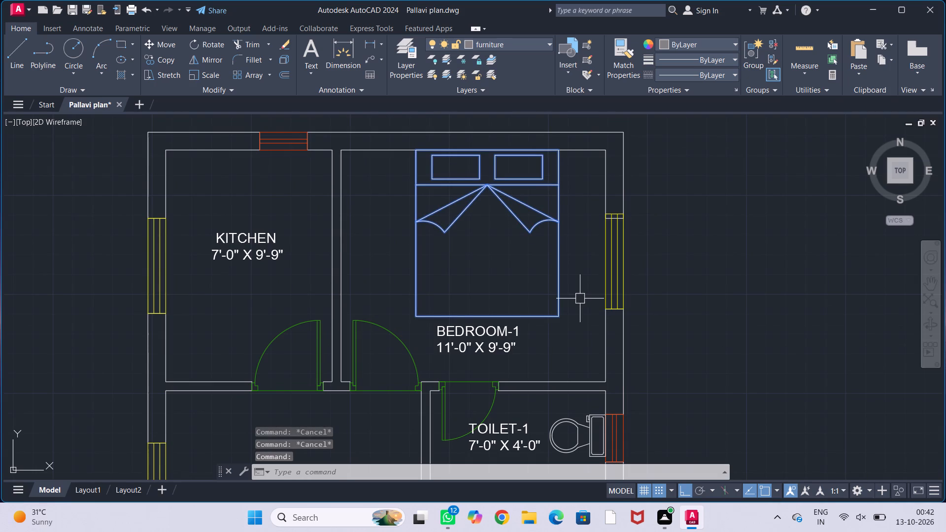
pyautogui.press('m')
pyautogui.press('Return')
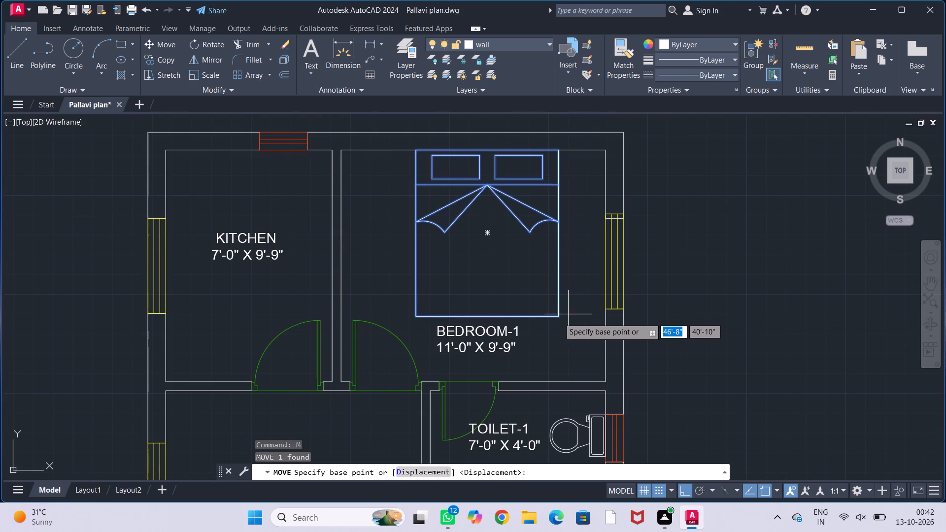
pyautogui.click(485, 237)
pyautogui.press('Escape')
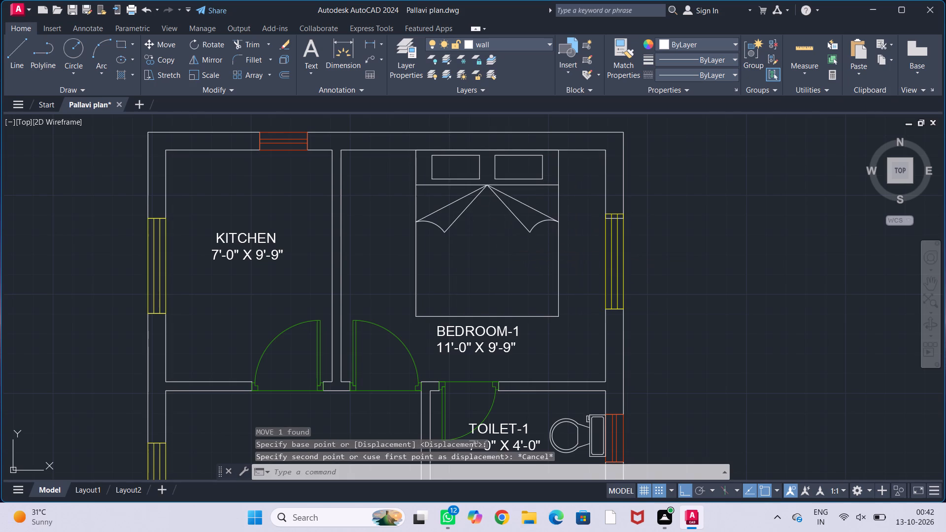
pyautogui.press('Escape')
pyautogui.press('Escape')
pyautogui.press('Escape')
# Examine the whole floor plan, including the drawing area, BEDROOM-2 and the entry steps.
pyautogui.scroll(-3, 503, 238)
pyautogui.moveTo(571, 252); pyautogui.dragTo(553, 221, button='middle')
pyautogui.scroll(1, 522, 238)
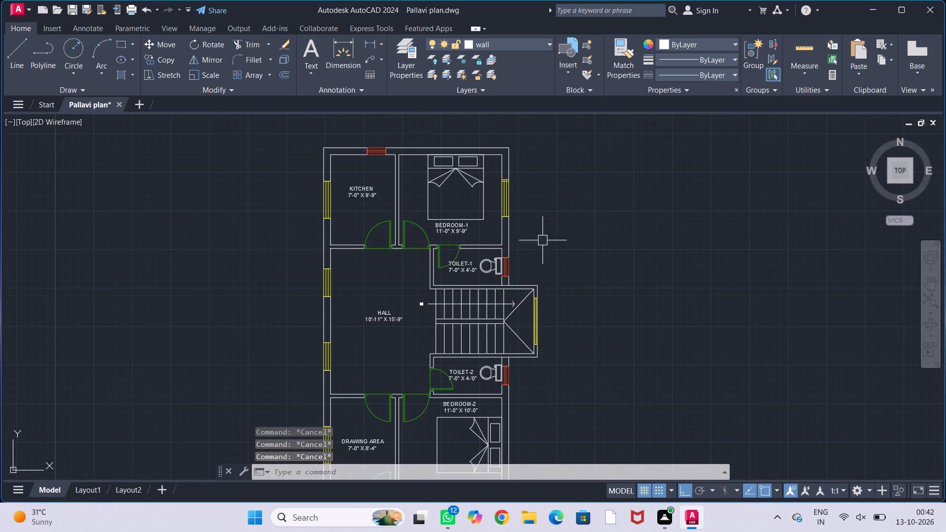
pyautogui.moveTo(565, 226); pyautogui.dragTo(570, 214, button='middle')
pyautogui.scroll(-1, 579, 206)
pyautogui.moveTo(585, 218); pyautogui.dragTo(569, 210, button='middle')
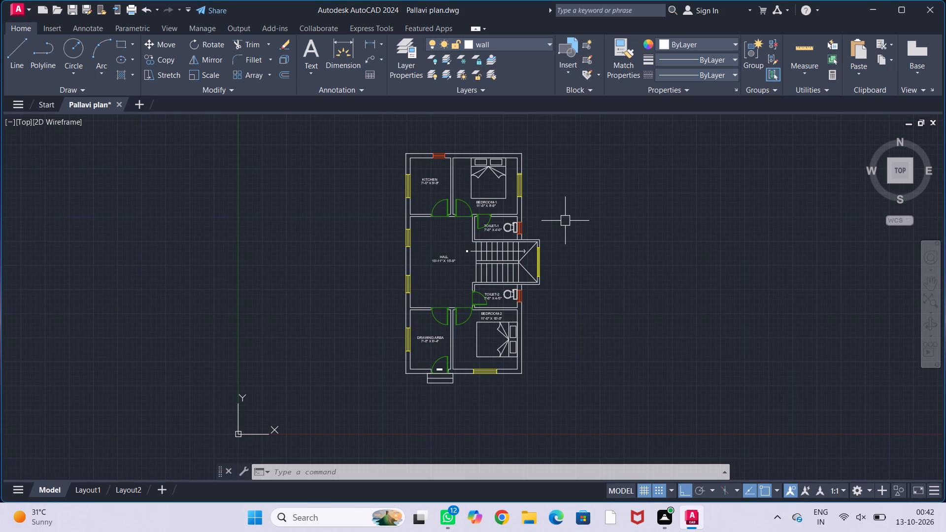
pyautogui.scroll(2, 461, 388)
pyautogui.moveTo(459, 386); pyautogui.dragTo(462, 374, button='middle')
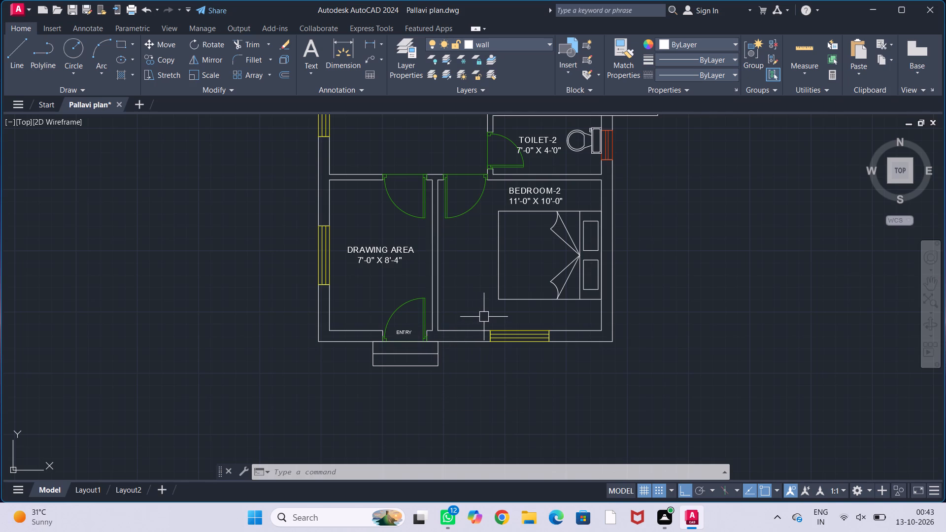
pyautogui.scroll(1, 372, 364)
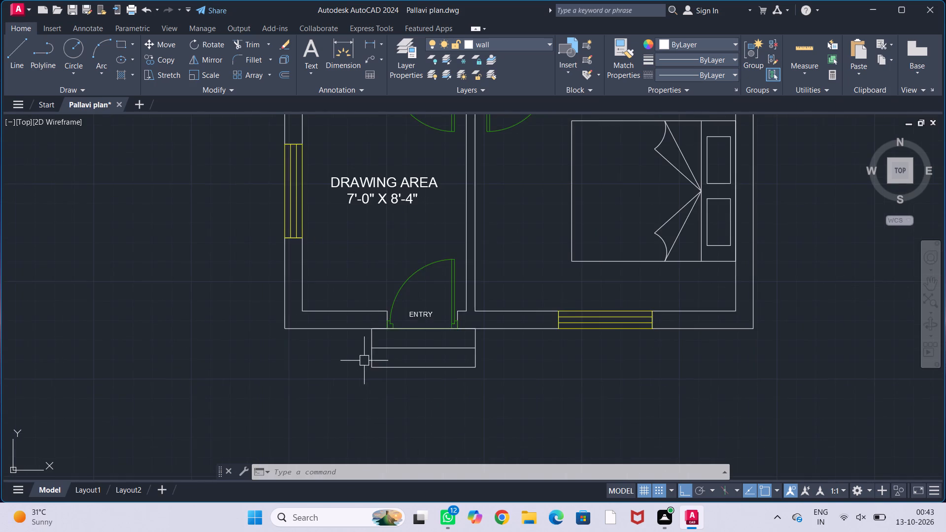
pyautogui.moveTo(363, 361); pyautogui.dragTo(342, 423, button='middle')
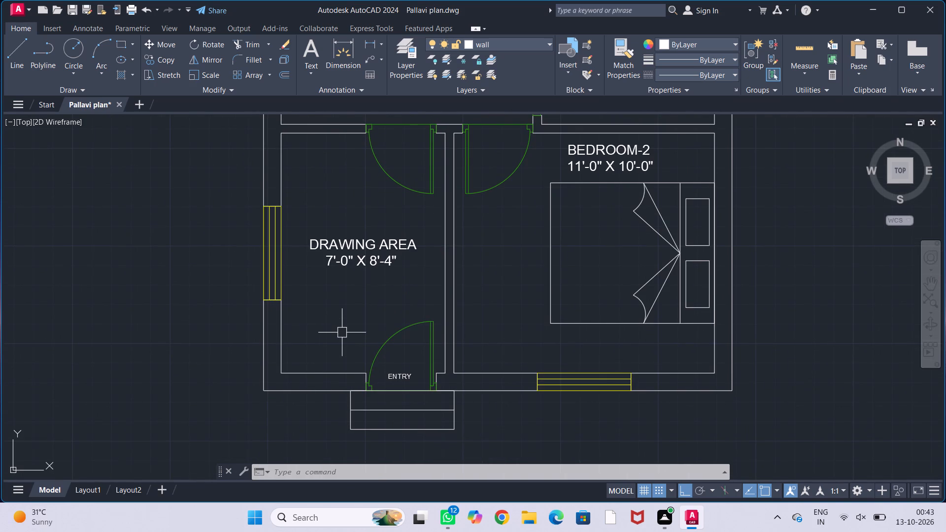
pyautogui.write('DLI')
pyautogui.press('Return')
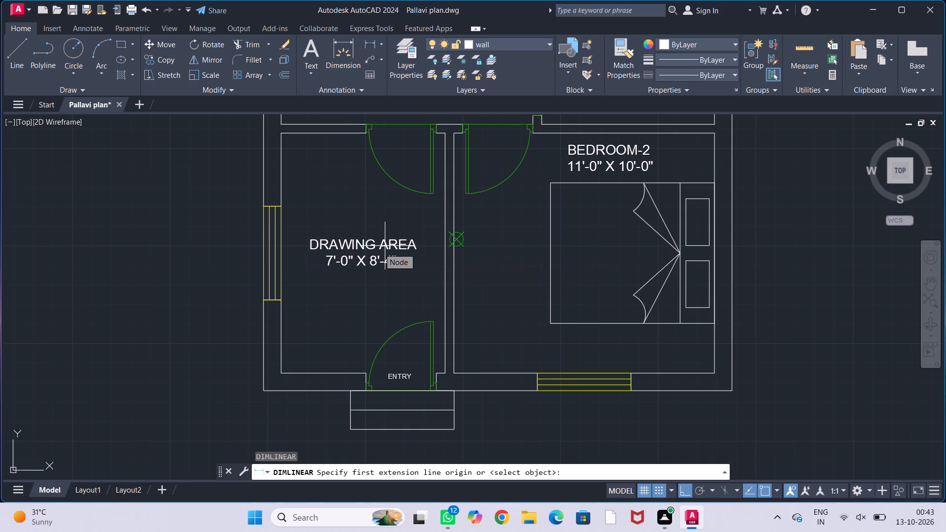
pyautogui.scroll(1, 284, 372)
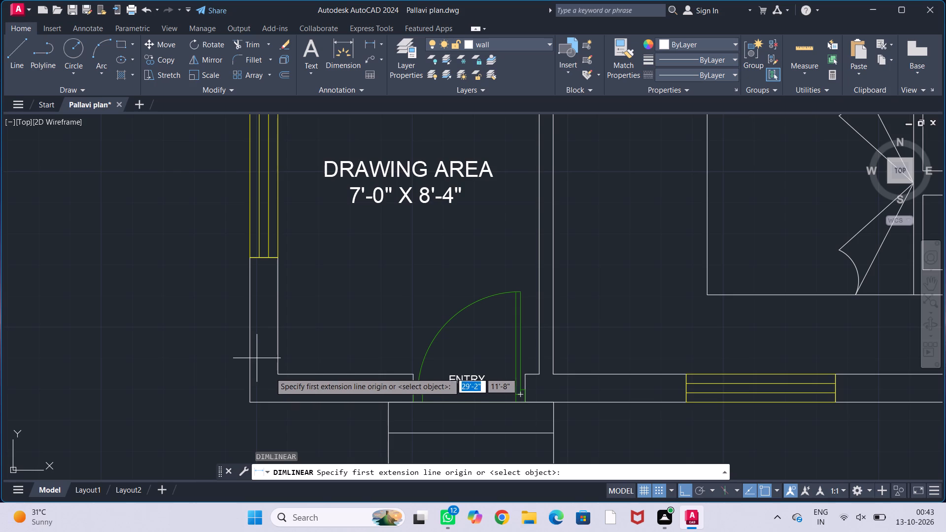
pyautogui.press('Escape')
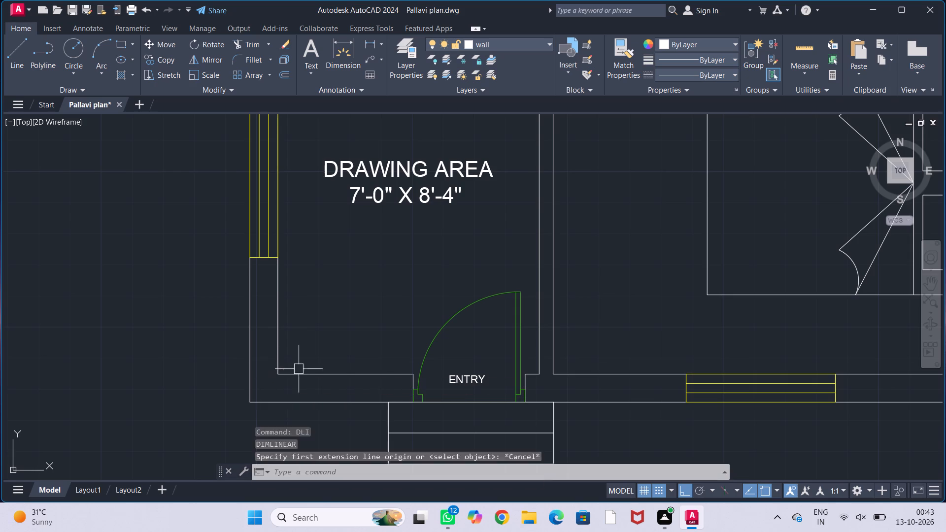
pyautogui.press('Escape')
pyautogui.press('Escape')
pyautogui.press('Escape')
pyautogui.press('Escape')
# Review the object snap modes in the drafting settings and keep them as set.
pyautogui.write('OSN')
pyautogui.click(411, 340)
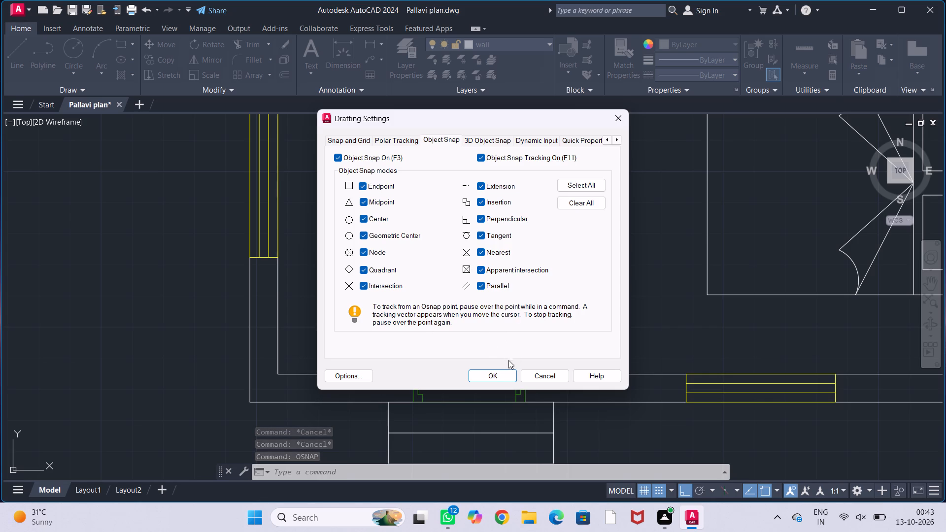
pyautogui.click(497, 374)
# Review the Options settings from files and display through user preferences, drafting, 3D modeling, selection and profiles.
pyautogui.write('OP')
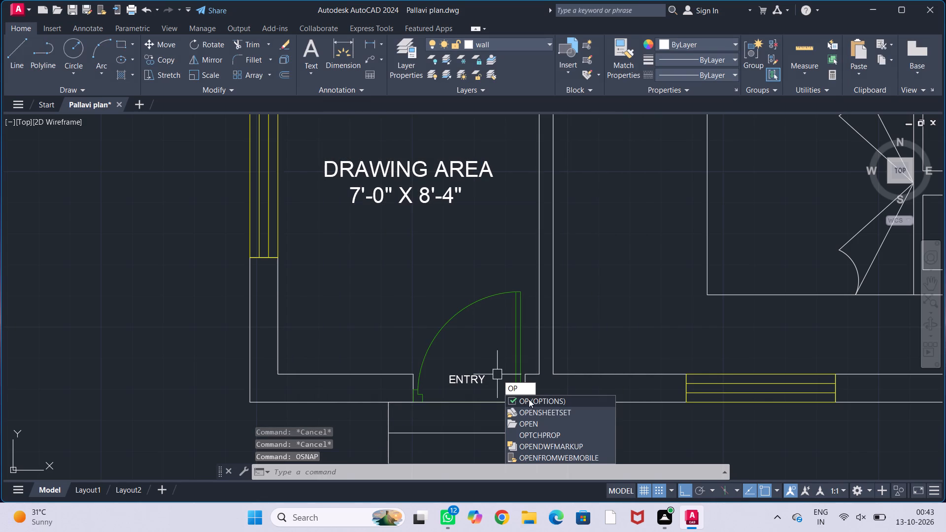
pyautogui.click(537, 403)
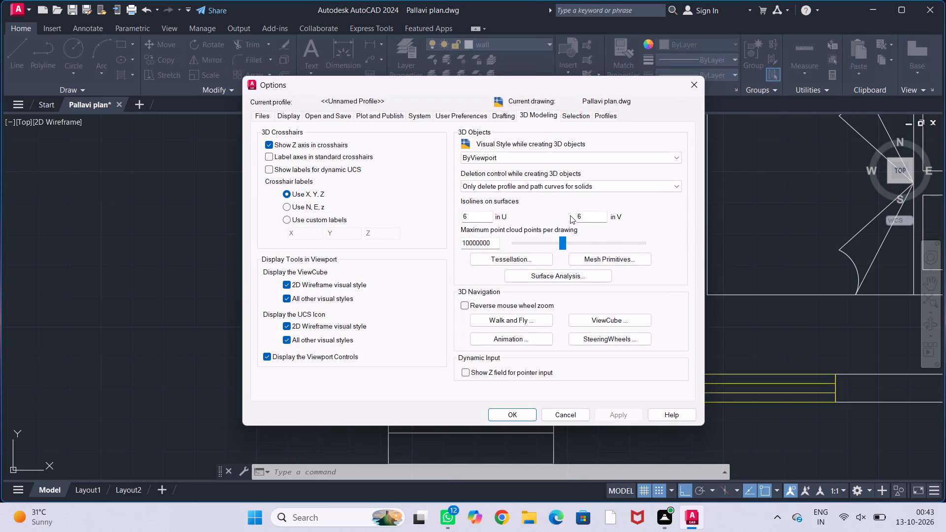
pyautogui.click(540, 108)
pyautogui.click(573, 116)
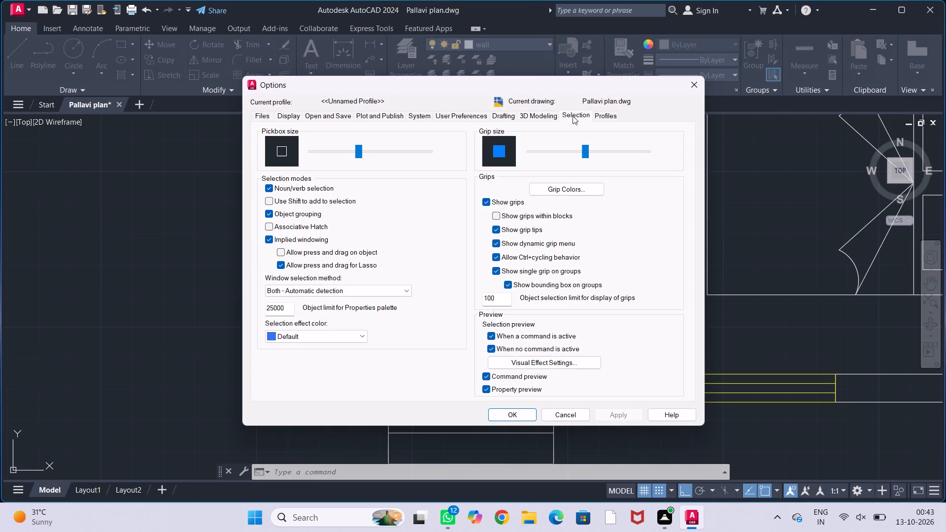
pyautogui.click(606, 111)
pyautogui.click(505, 114)
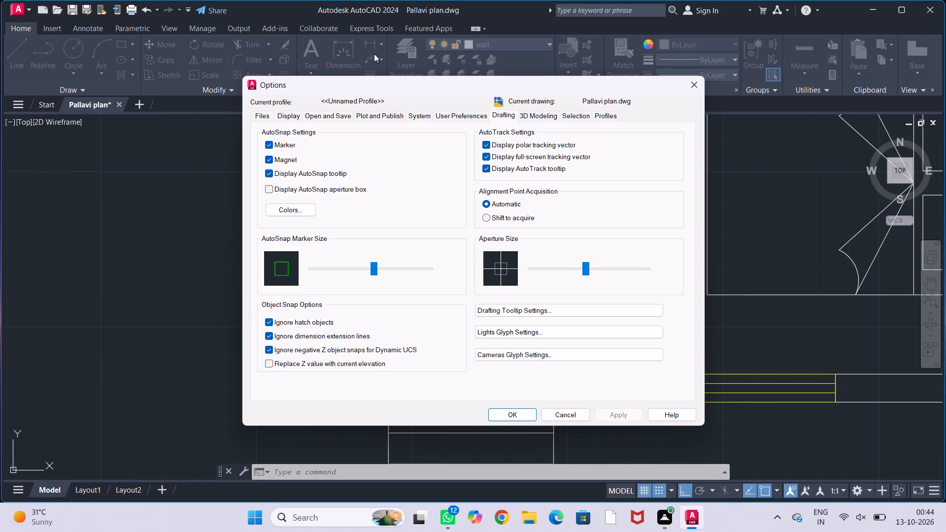
pyautogui.click(324, 117)
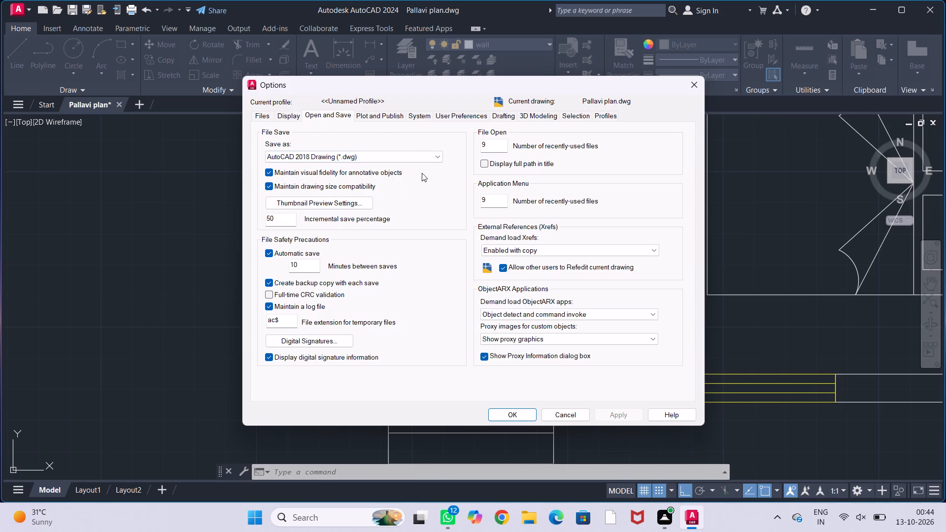
pyautogui.click(268, 116)
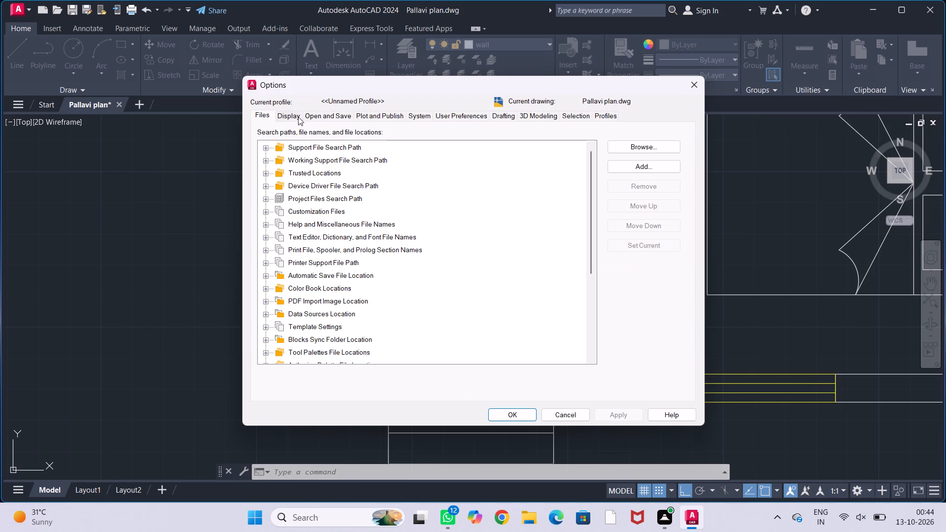
pyautogui.click(295, 116)
pyautogui.click(325, 117)
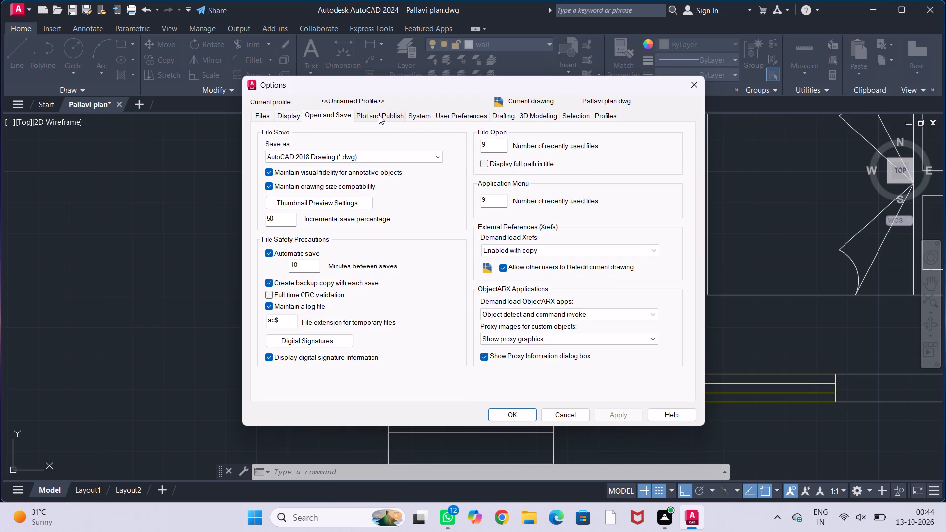
pyautogui.click(379, 115)
pyautogui.click(427, 116)
pyautogui.click(457, 114)
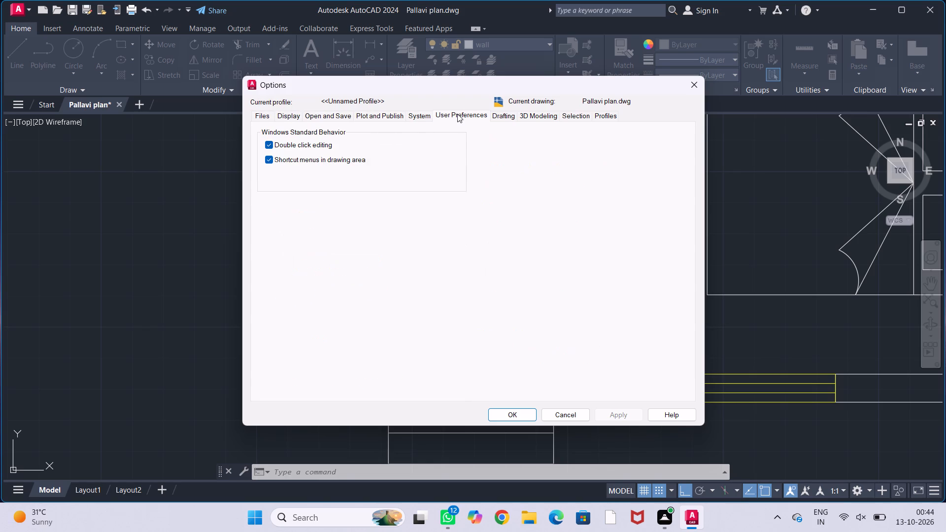
pyautogui.click(509, 115)
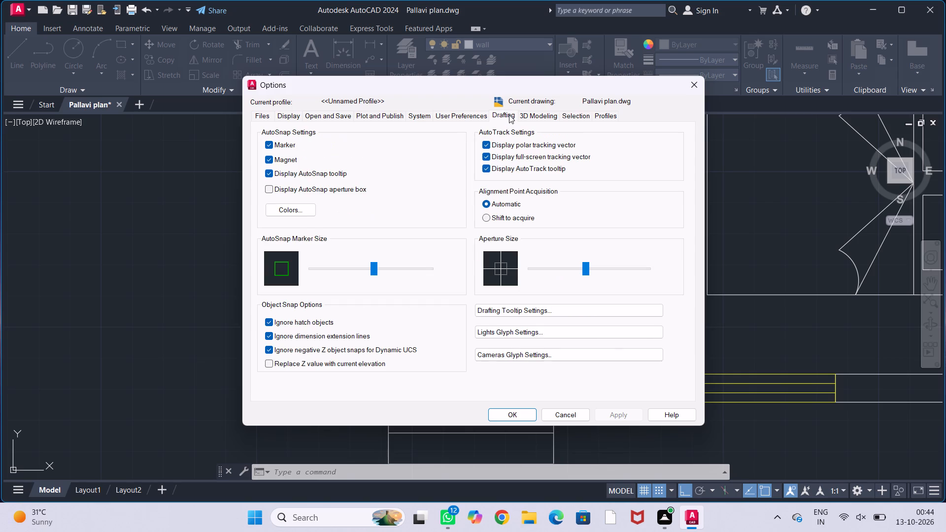
pyautogui.click(540, 113)
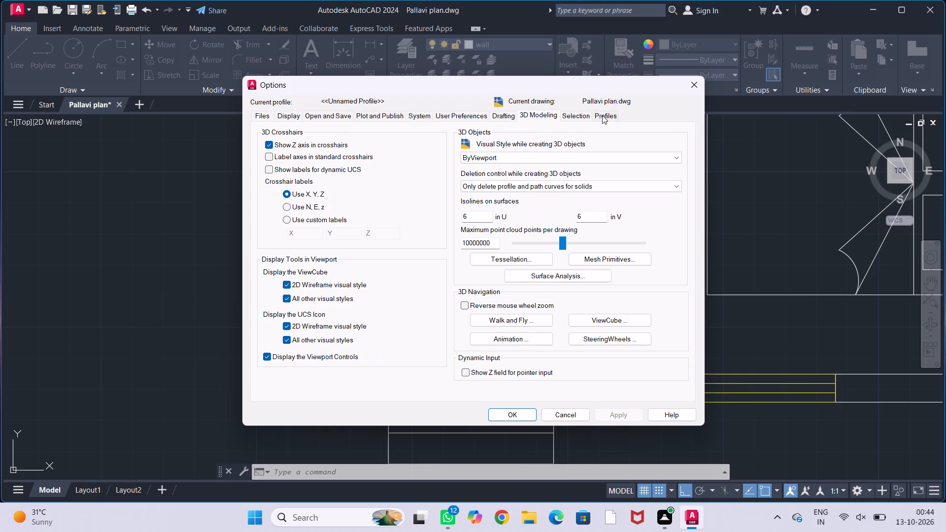
pyautogui.click(581, 114)
pyautogui.click(602, 114)
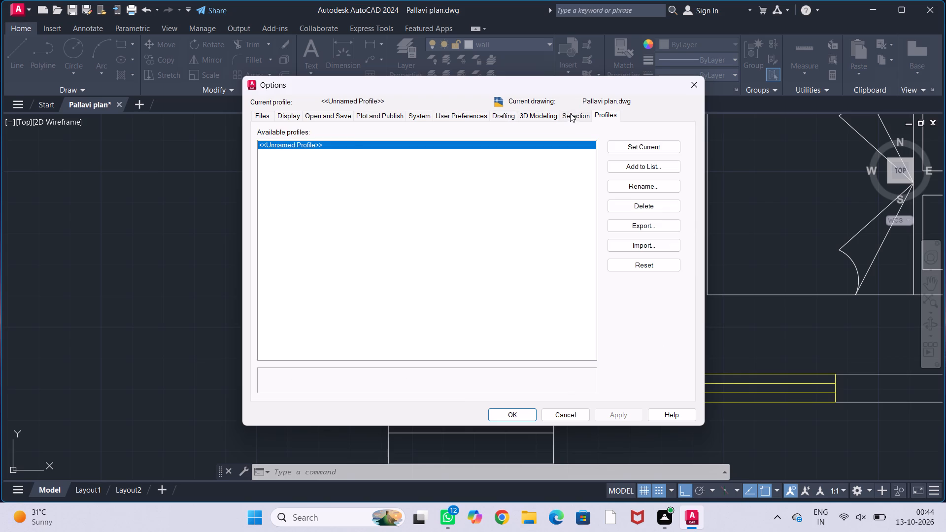
pyautogui.click(572, 114)
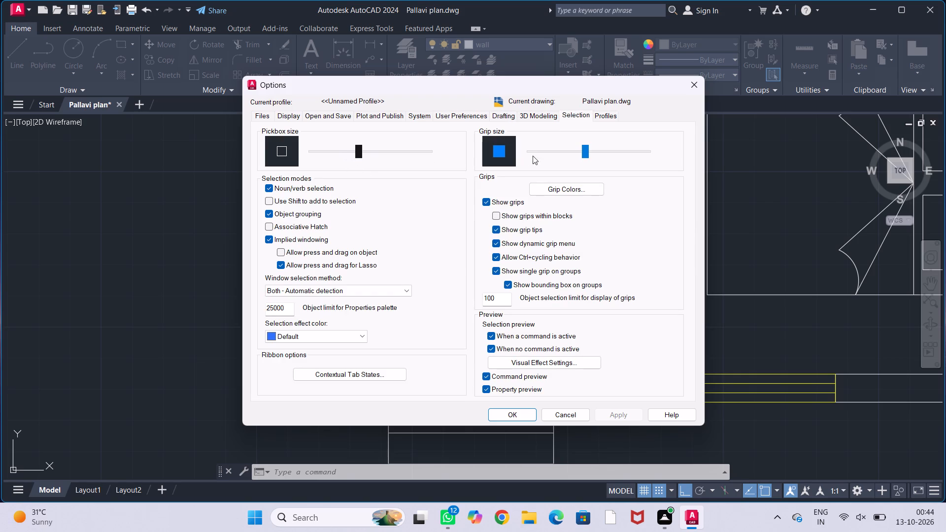
pyautogui.click(514, 415)
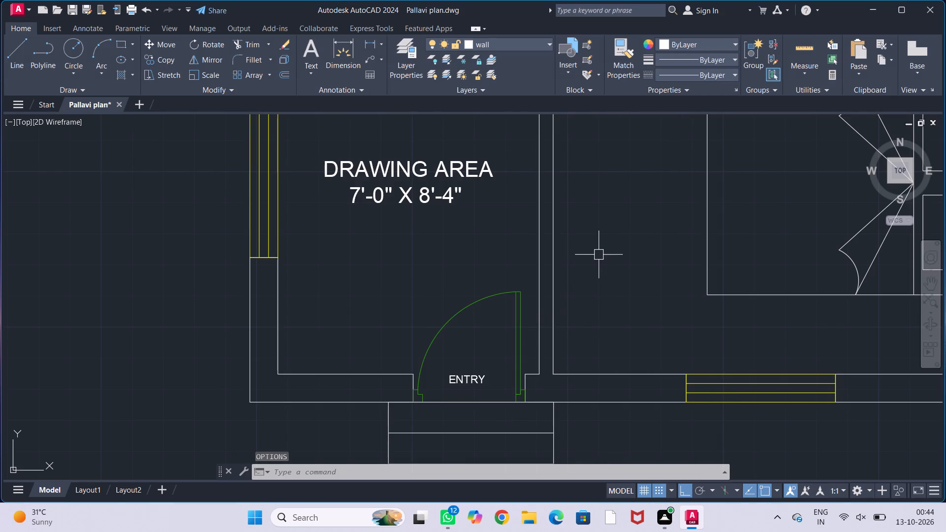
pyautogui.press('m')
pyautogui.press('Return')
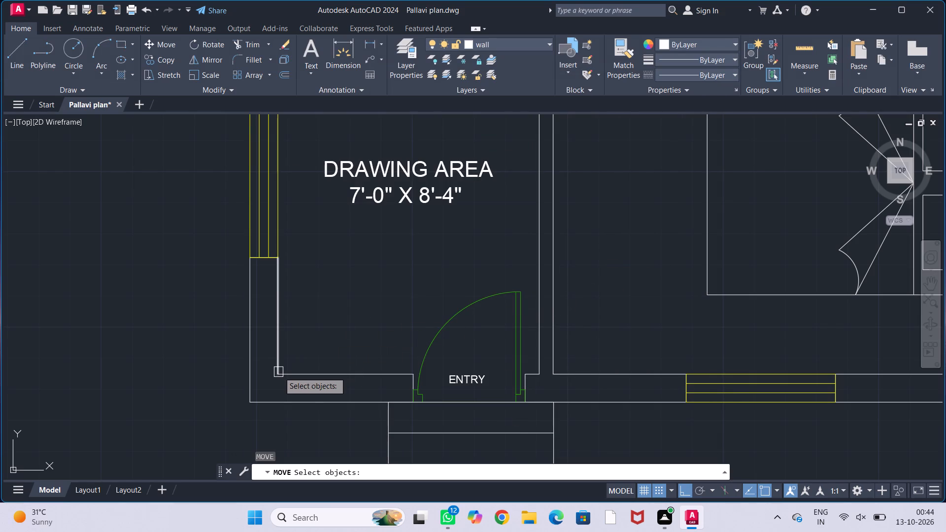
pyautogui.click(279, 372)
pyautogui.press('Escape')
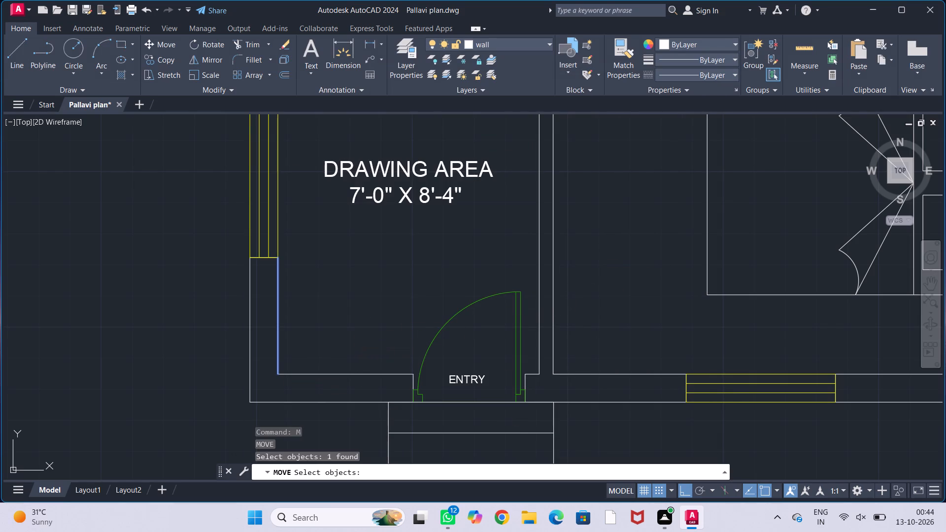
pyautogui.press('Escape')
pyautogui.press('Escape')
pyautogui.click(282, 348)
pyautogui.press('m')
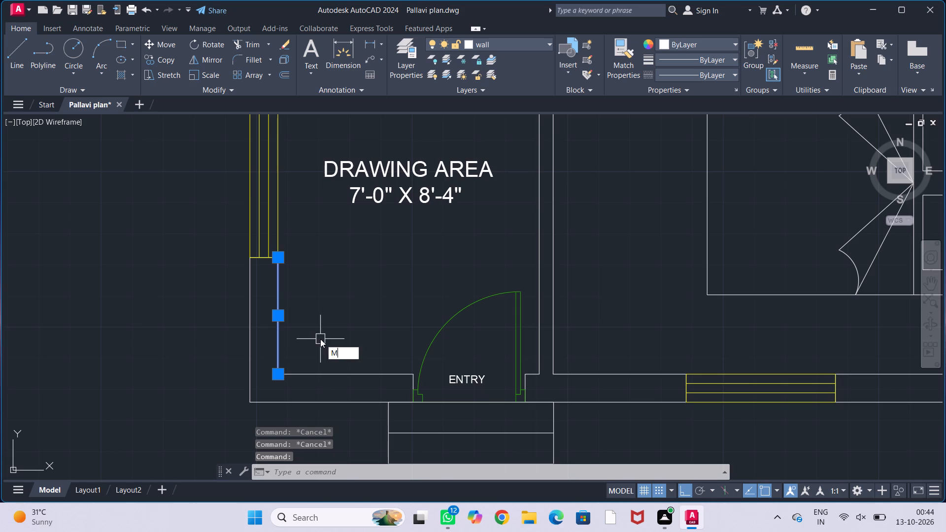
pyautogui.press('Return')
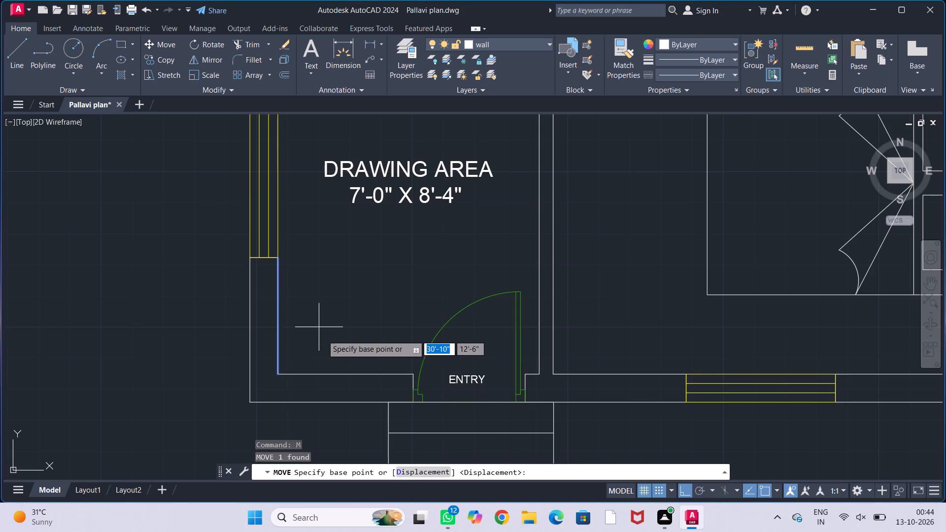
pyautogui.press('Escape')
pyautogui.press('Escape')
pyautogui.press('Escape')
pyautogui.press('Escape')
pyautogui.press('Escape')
# Examine the complete floor plan, from the entry steps and BEDROOM-2 through the hall and staircase to the kitchen and BEDROOM-1.
pyautogui.scroll(-3, 342, 302)
pyautogui.moveTo(346, 300); pyautogui.dragTo(267, 324, button='middle')
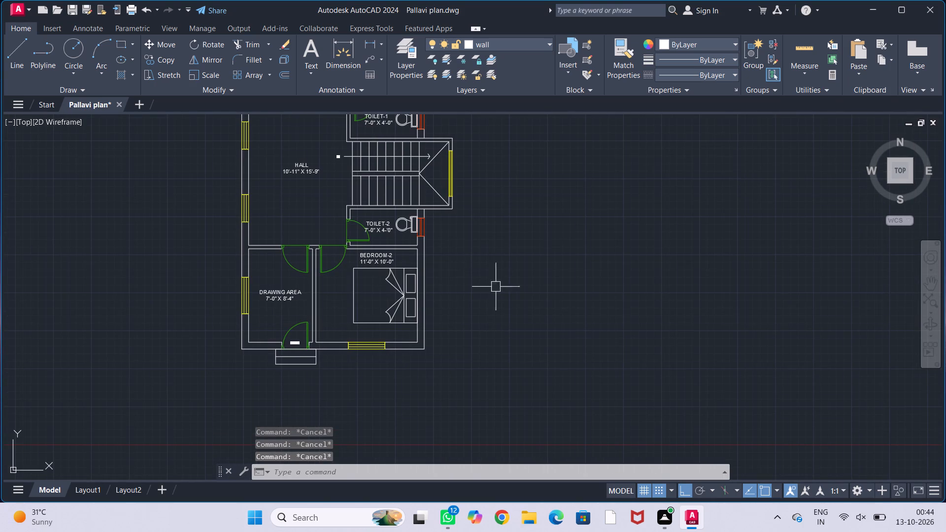
pyautogui.moveTo(520, 308); pyautogui.dragTo(575, 378, button='middle')
pyautogui.scroll(-1, 570, 347)
pyautogui.moveTo(568, 343); pyautogui.dragTo(556, 336, button='middle')
pyautogui.scroll(1, 546, 335)
pyautogui.moveTo(545, 335); pyautogui.dragTo(574, 371, button='middle')
pyautogui.middleClick(574, 370)
pyautogui.scroll(-1, 575, 362)
pyautogui.moveTo(572, 356); pyautogui.dragTo(541, 339, button='middle')
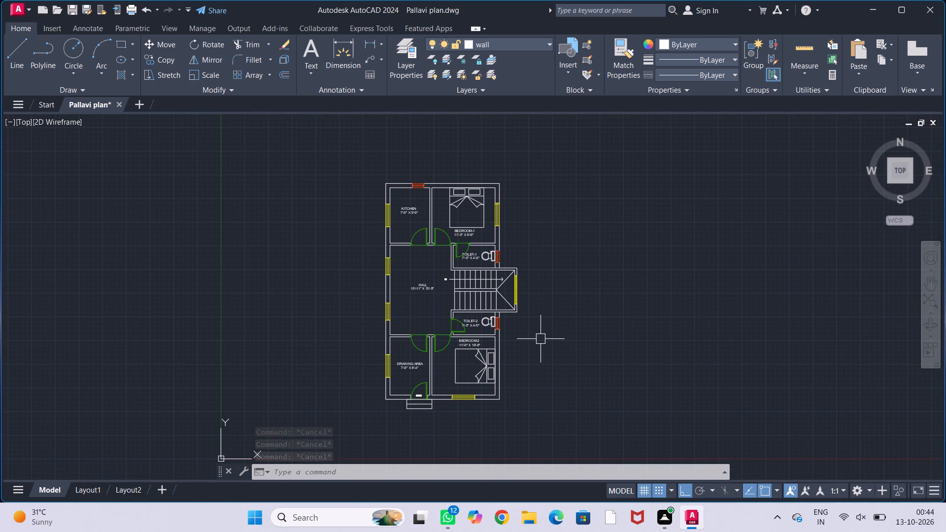
# Save the floor plan drawing under its existing file name.
pyautogui.hotkey('ctrl', 's')
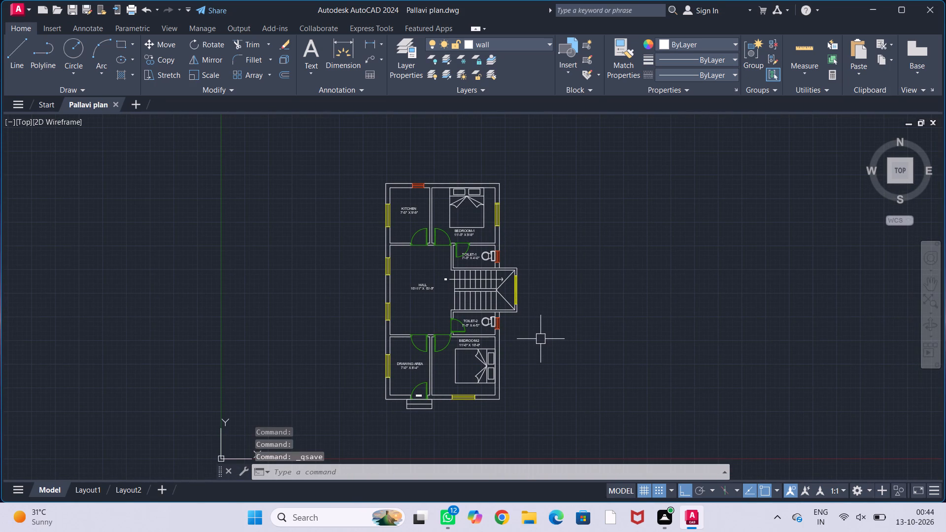
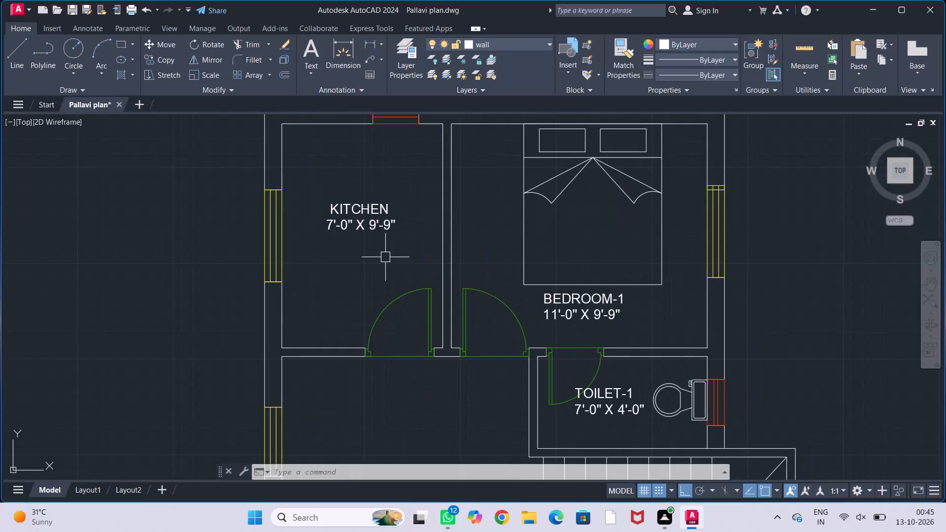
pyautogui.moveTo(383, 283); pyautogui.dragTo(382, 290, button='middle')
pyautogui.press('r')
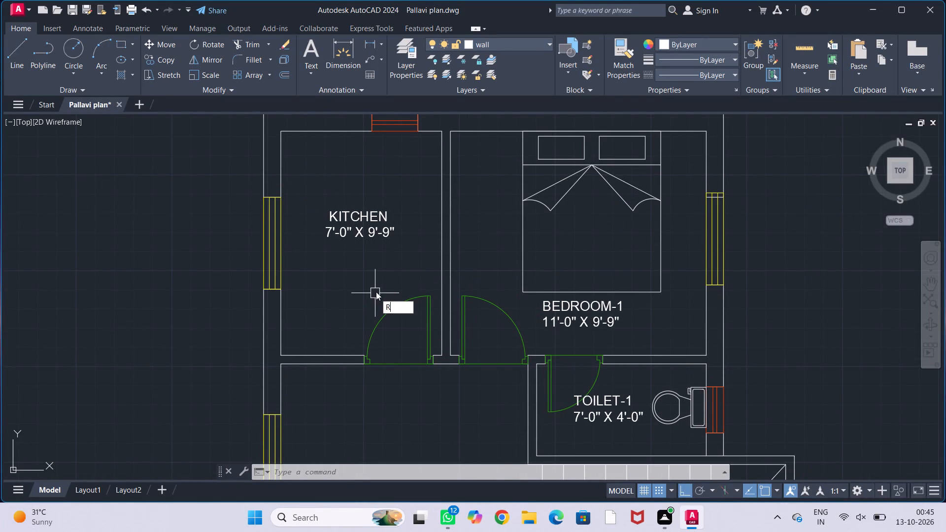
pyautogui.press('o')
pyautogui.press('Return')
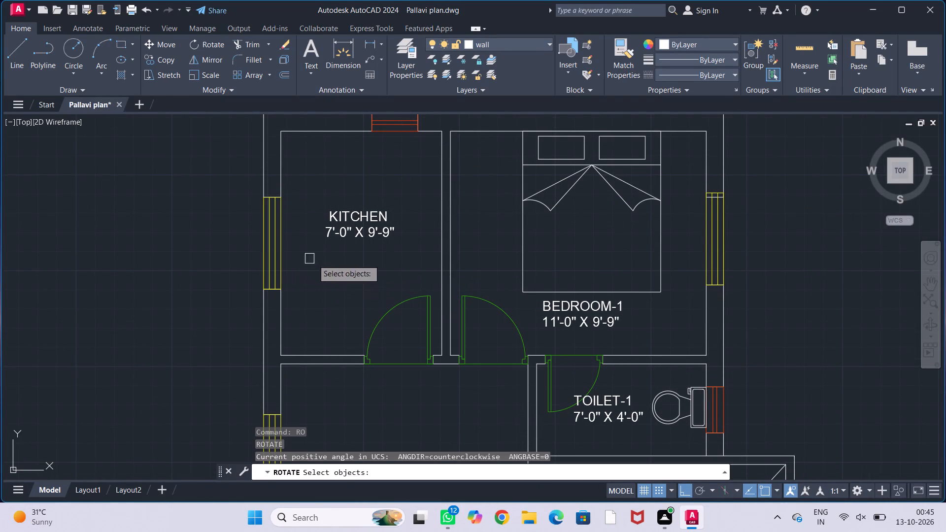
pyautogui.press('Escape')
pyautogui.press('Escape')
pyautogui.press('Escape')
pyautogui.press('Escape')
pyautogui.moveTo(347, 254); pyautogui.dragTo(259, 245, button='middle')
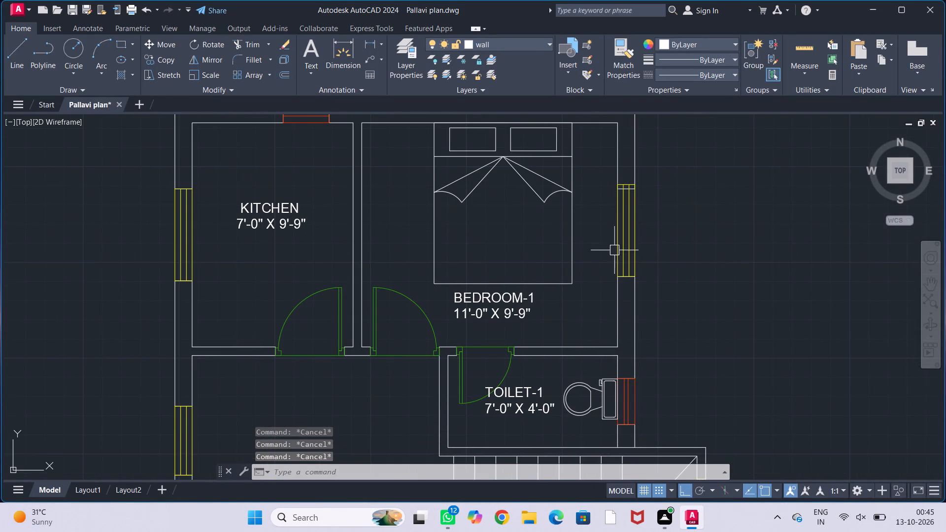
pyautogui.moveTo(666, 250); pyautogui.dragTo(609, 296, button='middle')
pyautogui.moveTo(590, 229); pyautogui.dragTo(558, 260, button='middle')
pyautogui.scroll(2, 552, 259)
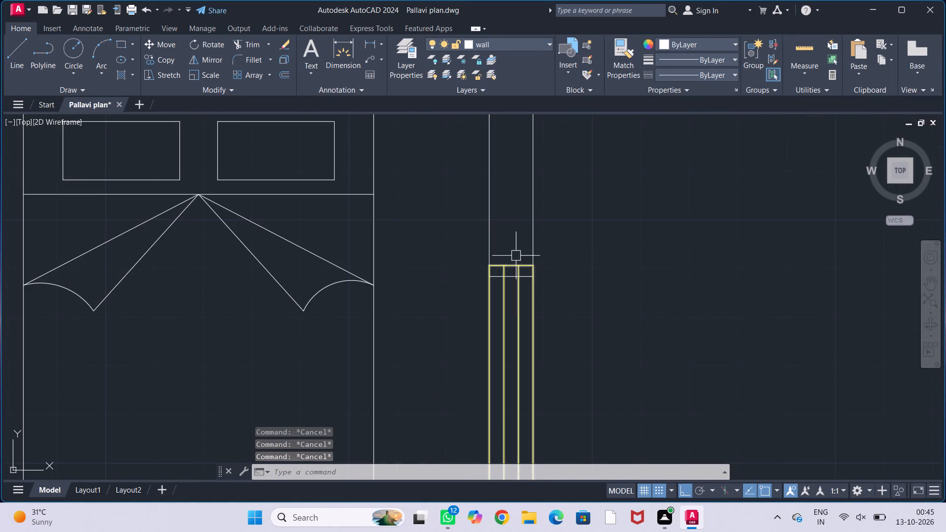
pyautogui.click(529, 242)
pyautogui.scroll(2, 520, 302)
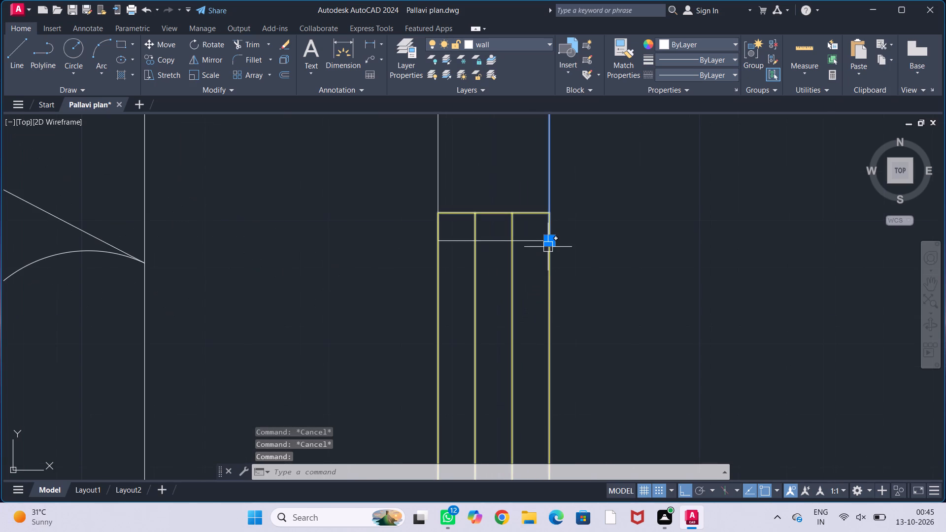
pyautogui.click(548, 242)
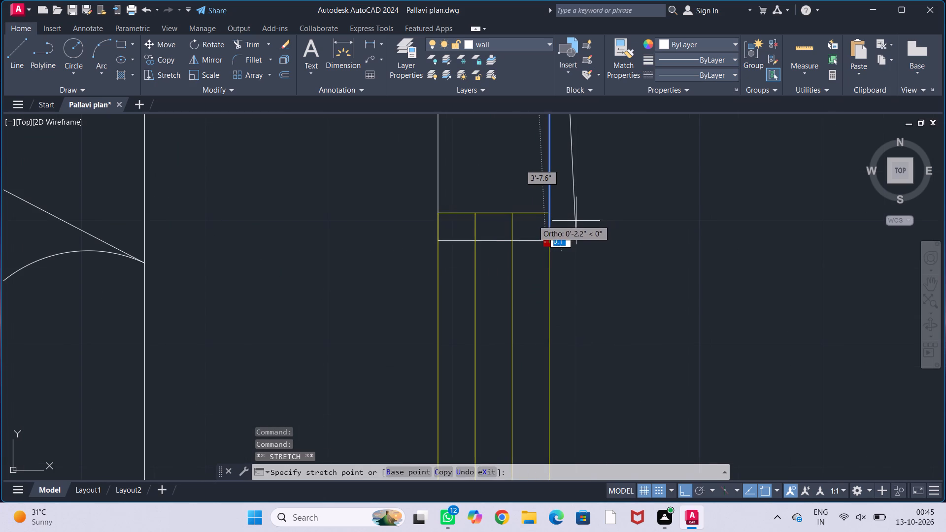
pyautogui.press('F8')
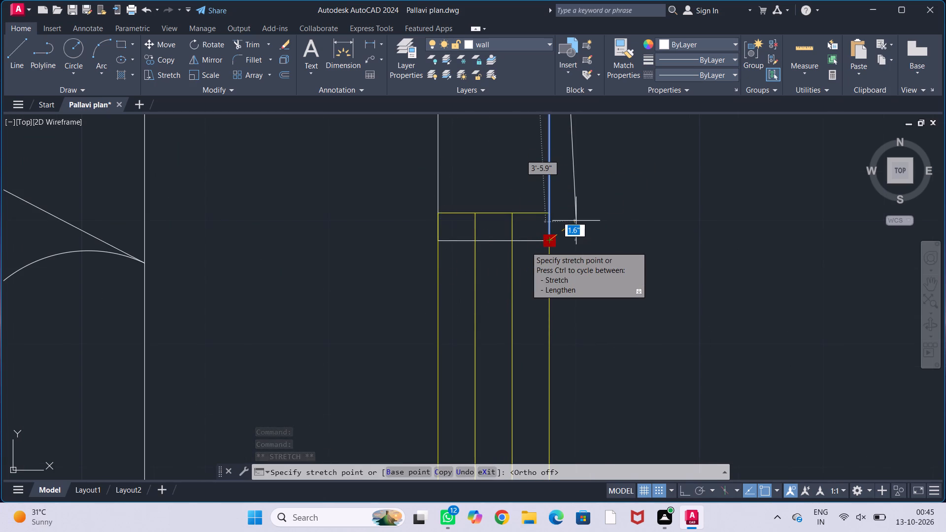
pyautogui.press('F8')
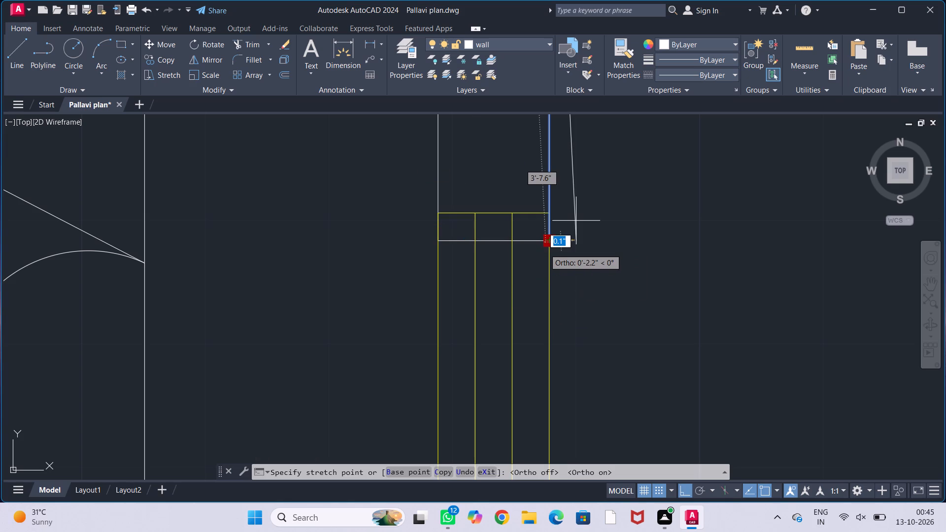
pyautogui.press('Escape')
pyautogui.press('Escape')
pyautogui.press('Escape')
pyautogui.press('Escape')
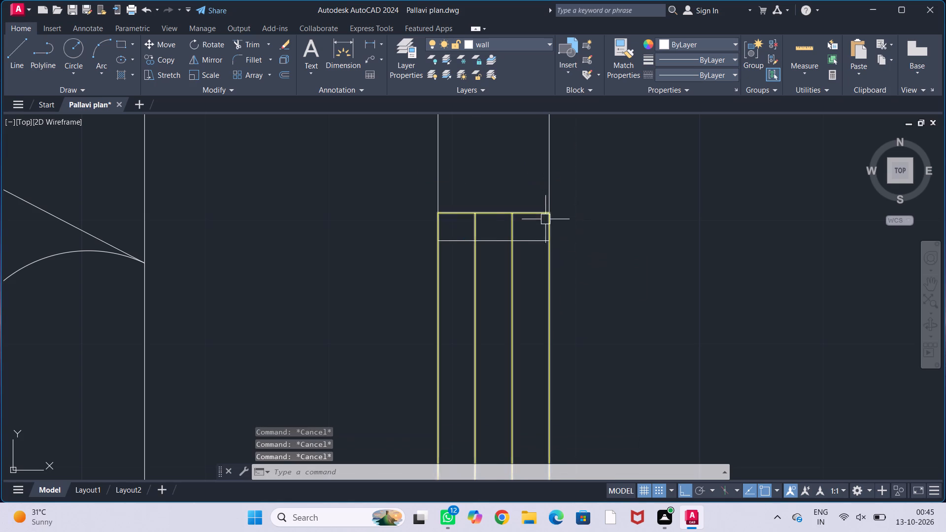
# With grid snap switched off, stretch the lower end of BEDROOM-1's outer wall line to the window's upper outer corner.
pyautogui.click(552, 194)
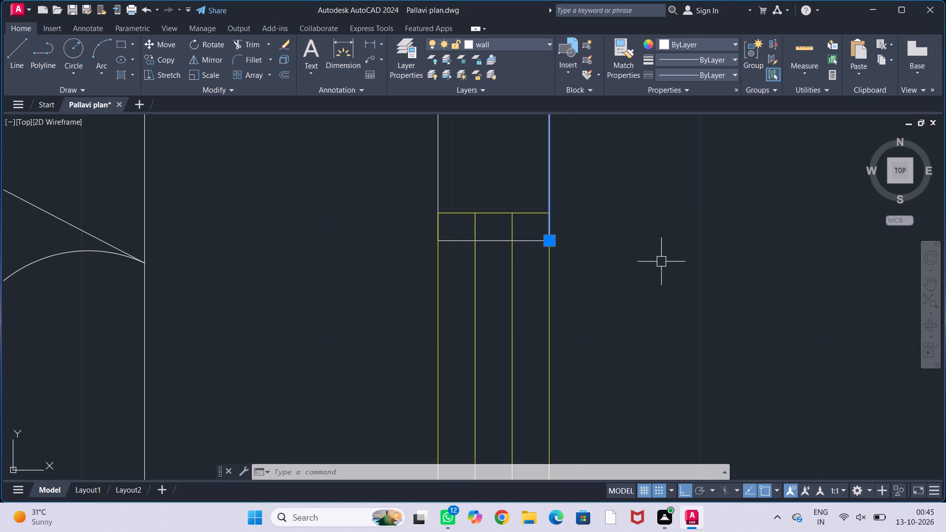
pyautogui.hotkey('alt', 'F9')
pyautogui.moveTo(622, 280); pyautogui.dragTo(611, 286, button='middle')
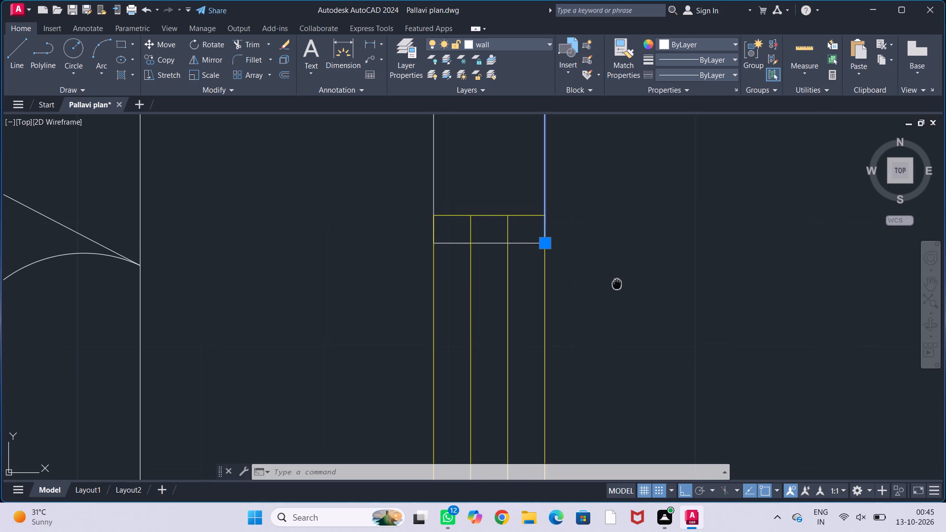
pyautogui.moveTo(611, 286); pyautogui.dragTo(607, 288, button='middle')
pyautogui.click(532, 244)
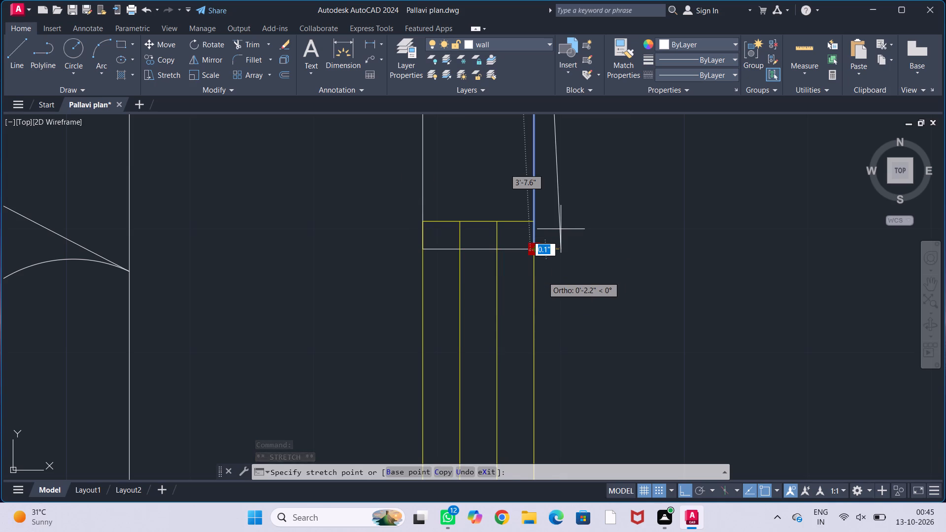
pyautogui.hotkey('alt', 'F9')
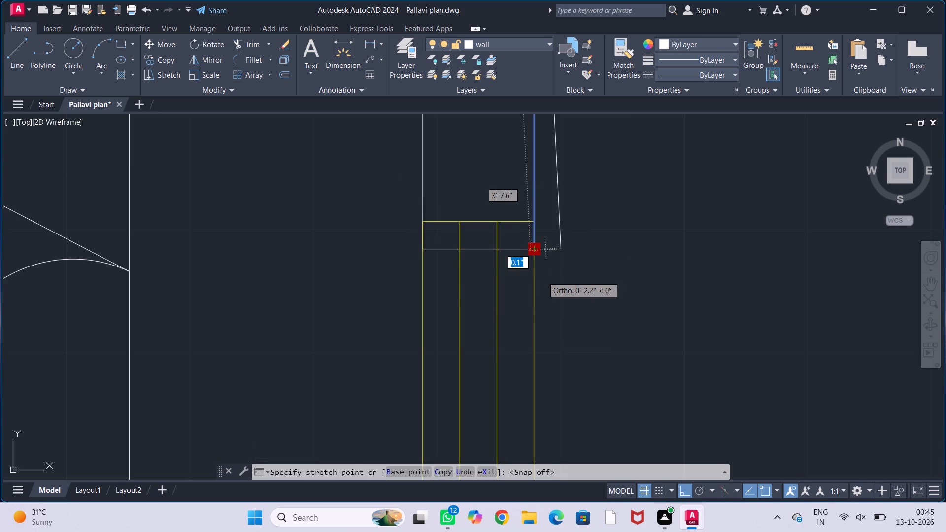
pyautogui.click(533, 220)
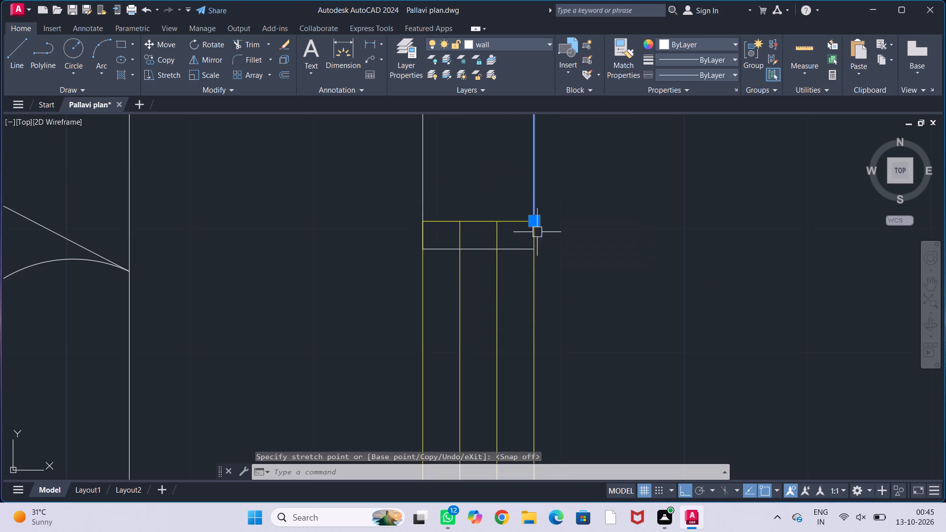
# Stretch the lower end of BEDROOM-1's inner wall line to the same window's upper inner corner.
pyautogui.scroll(-2, 548, 256)
pyautogui.moveTo(557, 252); pyautogui.dragTo(569, 271, button='middle')
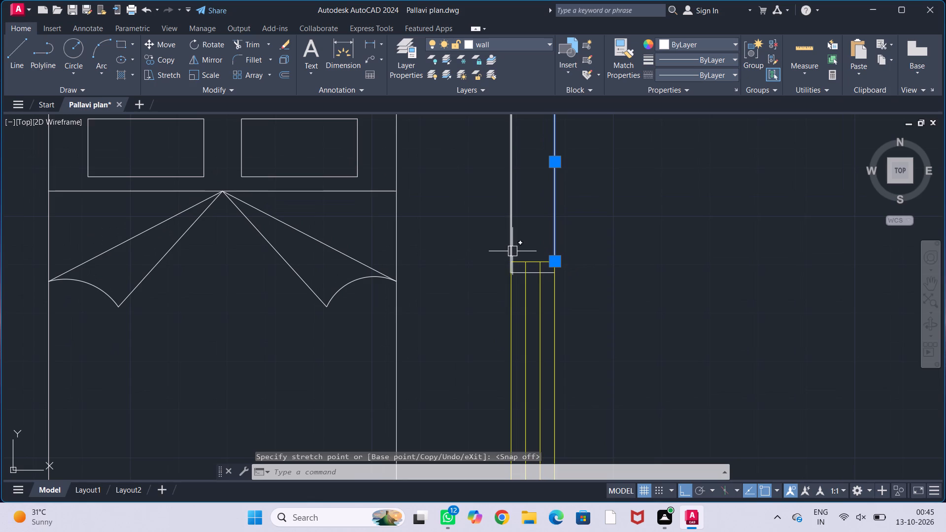
pyautogui.click(512, 251)
pyautogui.click(512, 276)
pyautogui.click(512, 262)
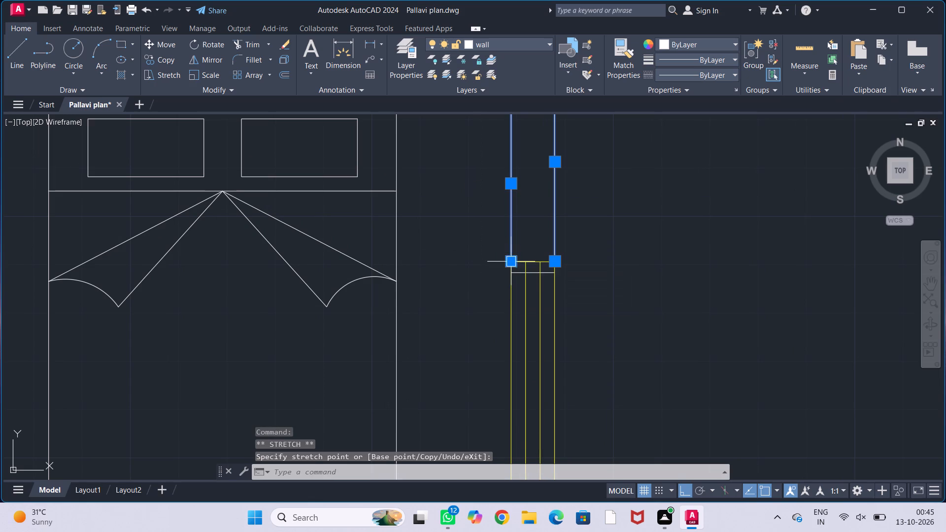
# Shift the short wall-closing line up onto the upper edge of the BEDROOM-1 window and clear the selection.
pyautogui.scroll(-2, 549, 278)
pyautogui.scroll(2, 546, 275)
pyautogui.click(536, 280)
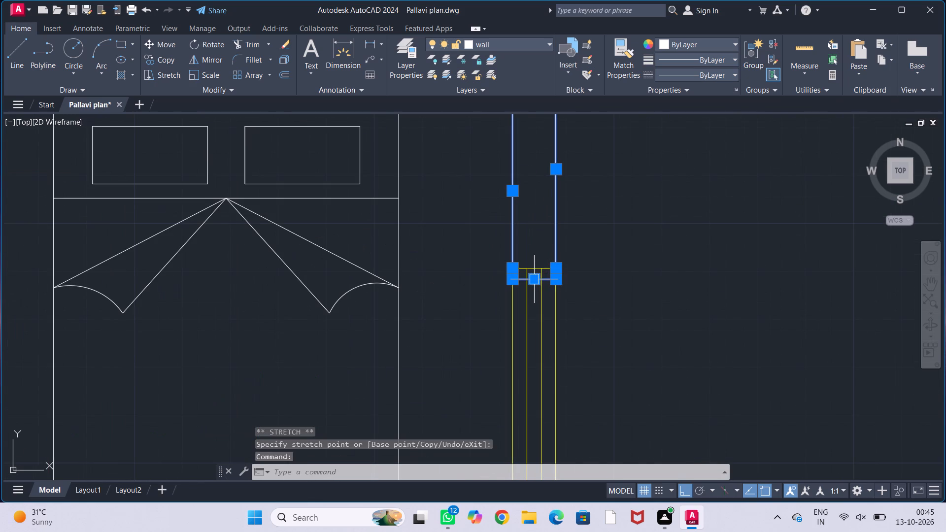
pyautogui.click(536, 280)
pyautogui.click(536, 270)
pyautogui.scroll(-2, 571, 278)
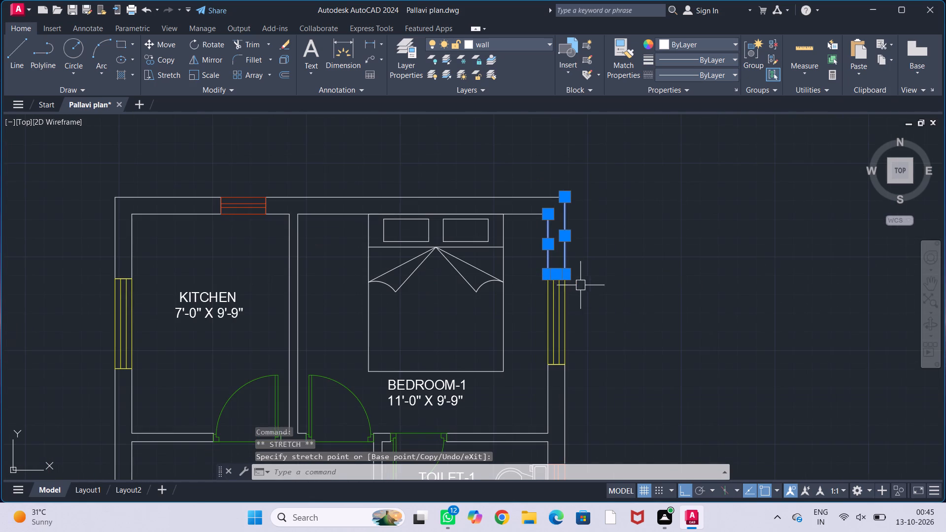
pyautogui.press('Escape')
pyautogui.press('Escape')
pyautogui.press('Escape')
pyautogui.press('Escape')
# Move the TOILET-1 fixture down along the wall, from its cistern's back midpoint to the window's inner midpoint.
pyautogui.moveTo(618, 285); pyautogui.dragTo(591, 209, button='middle')
pyautogui.moveTo(595, 306); pyautogui.dragTo(582, 234, button='middle')
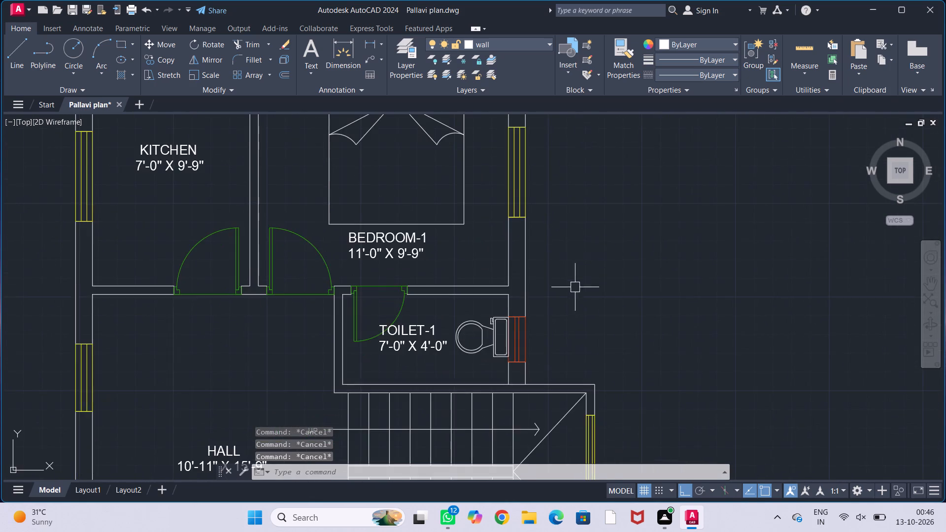
pyautogui.scroll(2, 525, 307)
pyautogui.moveTo(537, 337); pyautogui.dragTo(545, 255, button='middle')
pyautogui.click(469, 342)
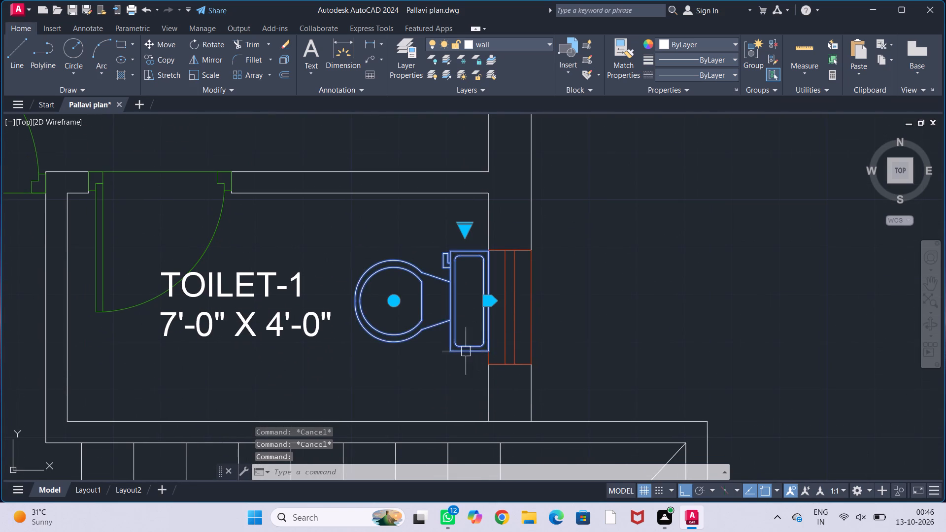
pyautogui.moveTo(464, 373); pyautogui.dragTo(447, 331, button='middle')
pyautogui.middleClick(444, 330)
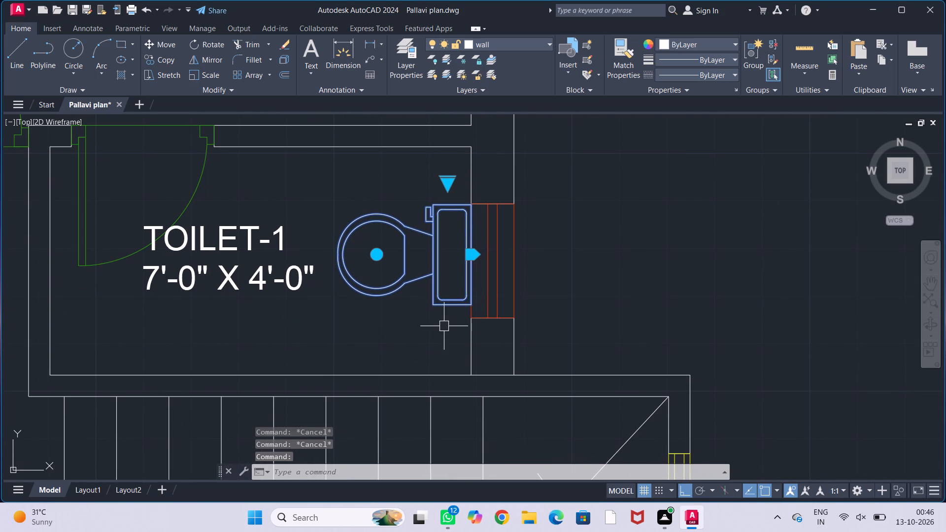
pyautogui.press('m')
pyautogui.press('Return')
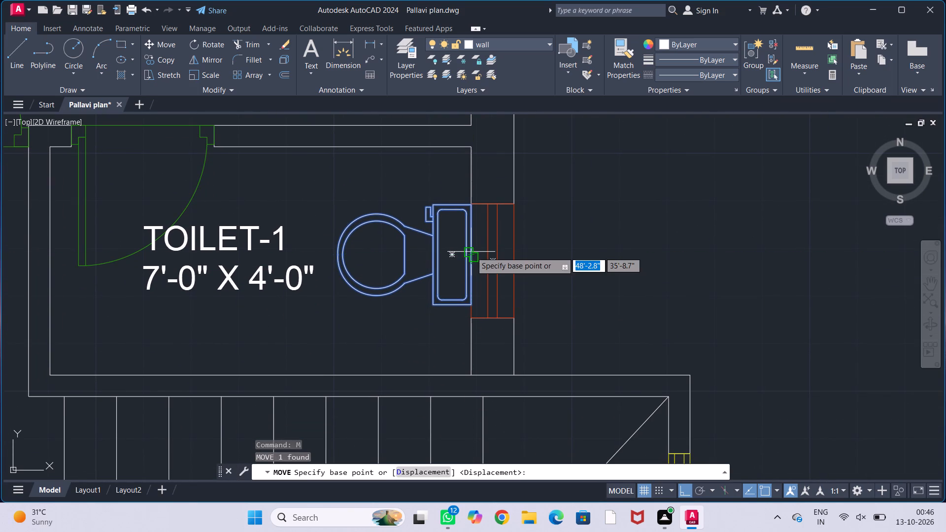
pyautogui.click(471, 256)
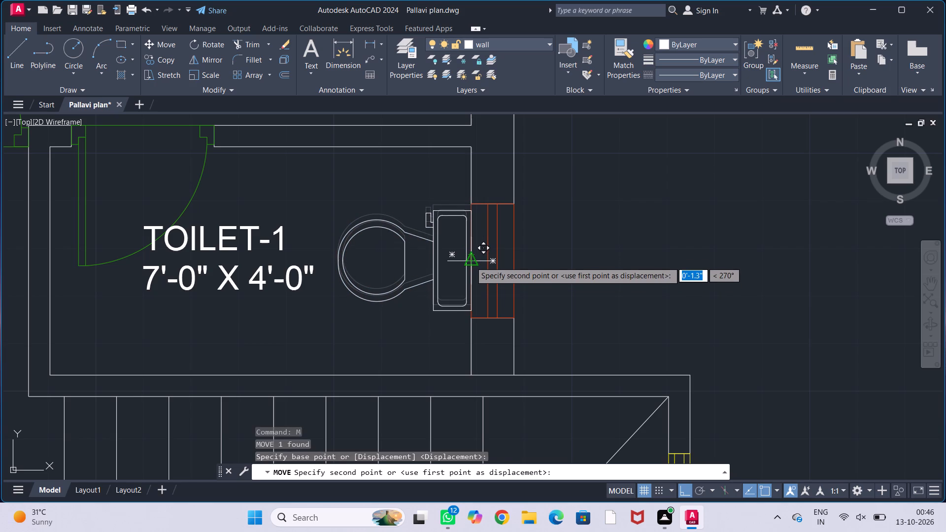
pyautogui.click(471, 262)
# Move the TOILET-2 fixture down along the wall, from its cistern's back midpoint to the window's inner midpoint.
pyautogui.scroll(-1, 615, 273)
pyautogui.moveTo(614, 276); pyautogui.dragTo(591, 167, button='middle')
pyautogui.moveTo(586, 260); pyautogui.dragTo(578, 170, button='middle')
pyautogui.scroll(-2, 584, 174)
pyautogui.moveTo(591, 238); pyautogui.dragTo(591, 238, button='middle')
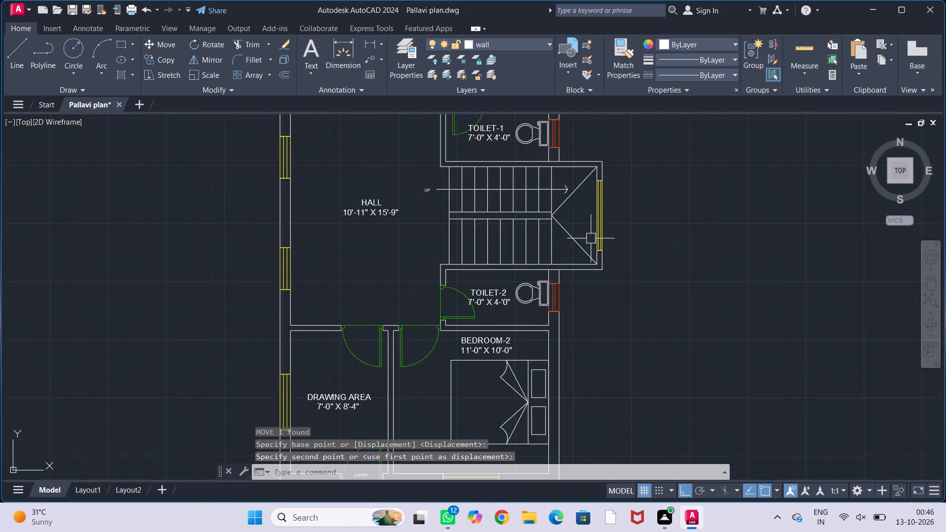
pyautogui.moveTo(591, 238); pyautogui.dragTo(575, 165, button='middle')
pyautogui.scroll(2, 541, 200)
pyautogui.click(507, 225)
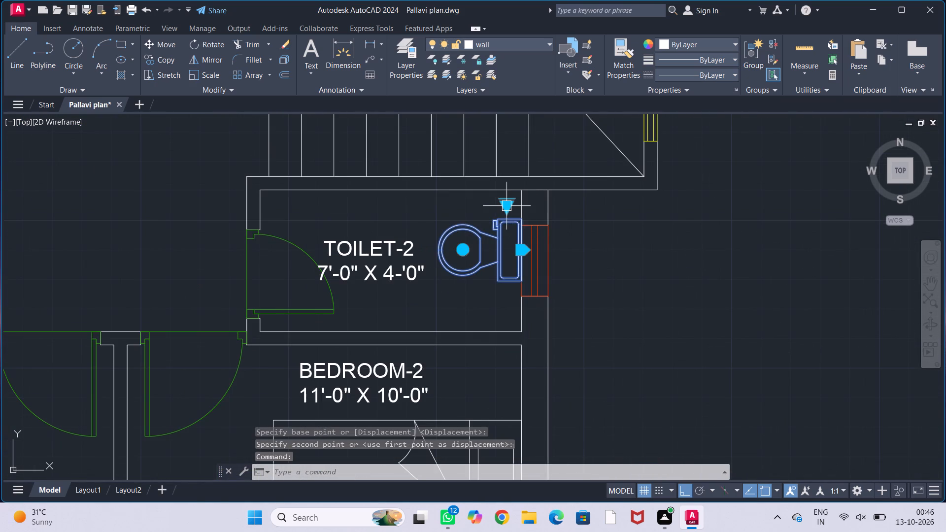
pyautogui.press('m')
pyautogui.press('Return')
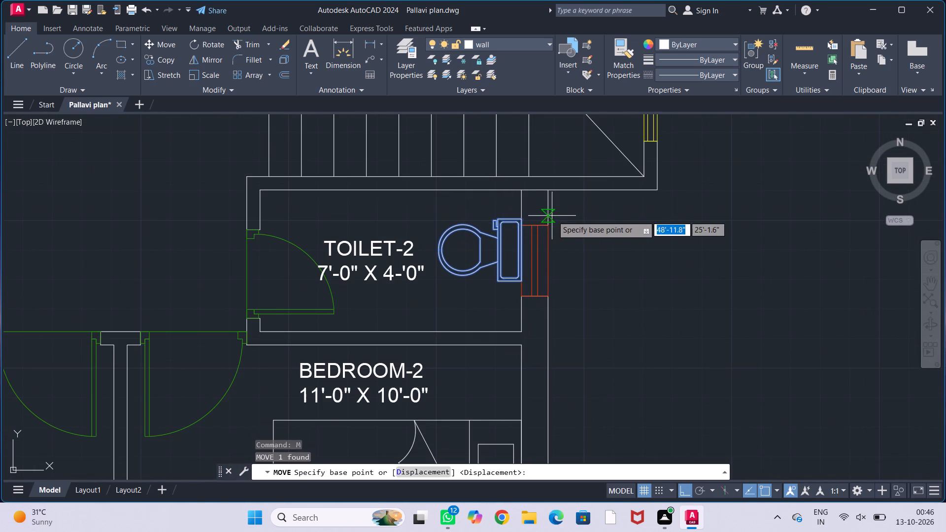
pyautogui.scroll(1, 506, 256)
pyautogui.click(530, 245)
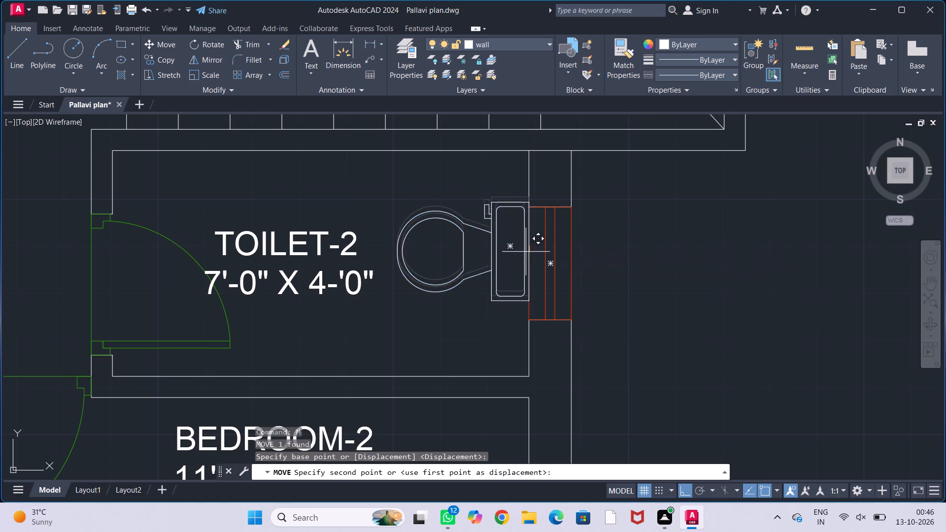
pyautogui.click(524, 262)
pyautogui.press('Escape')
pyautogui.press('Escape')
pyautogui.press('Escape')
pyautogui.press('Escape')
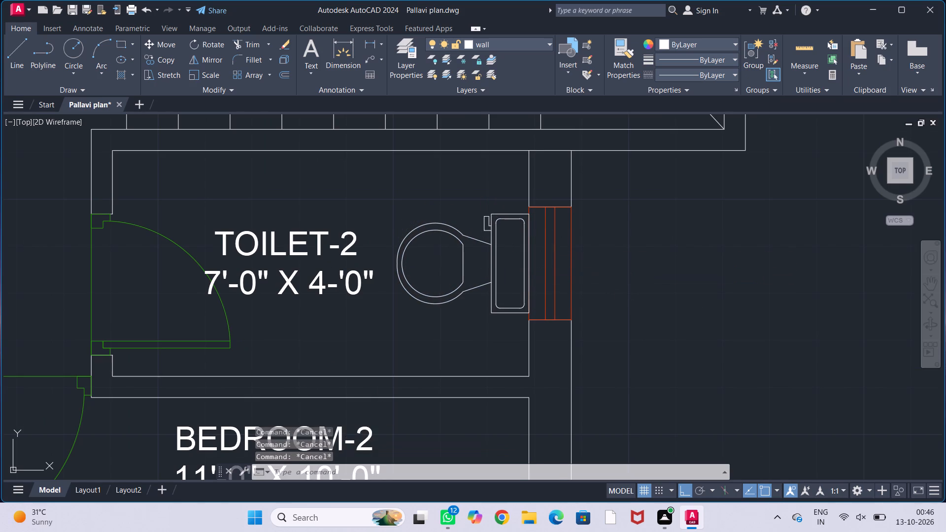
# Examine the layout of the whole floor plan.
pyautogui.scroll(-2, 632, 276)
pyautogui.middleClick(642, 272)
pyautogui.scroll(-2, 680, 282)
pyautogui.moveTo(741, 285); pyautogui.dragTo(691, 373, button='middle')
pyautogui.moveTo(764, 269); pyautogui.dragTo(706, 232, button='middle')
pyautogui.scroll(-1, 701, 235)
pyautogui.moveTo(701, 235); pyautogui.dragTo(617, 263, button='middle')
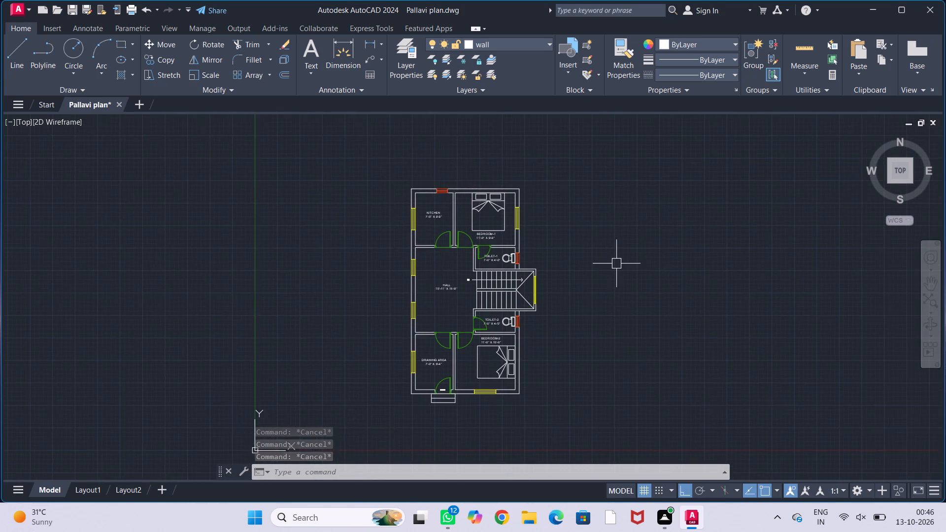
# Move the KITCHEN label horizontally about 1'-9" to the right within the room.
pyautogui.scroll(1, 616, 264)
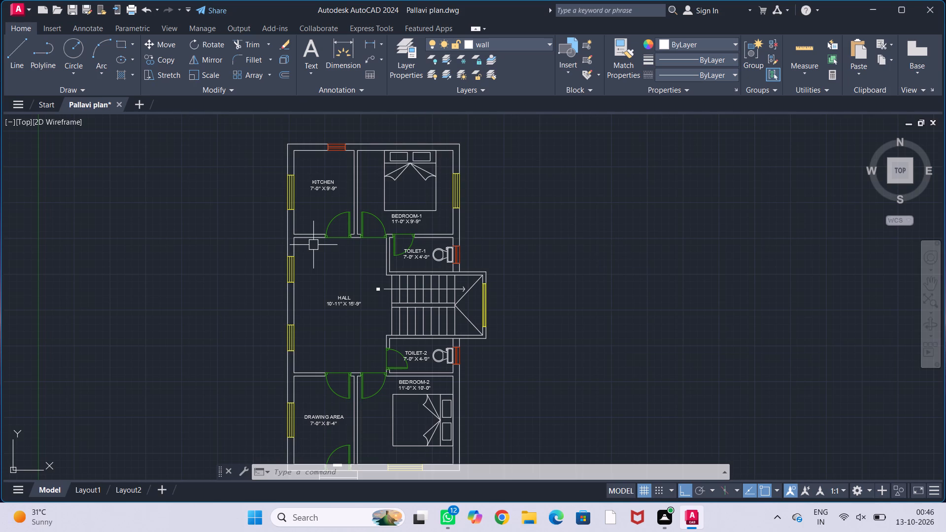
pyautogui.scroll(2, 307, 166)
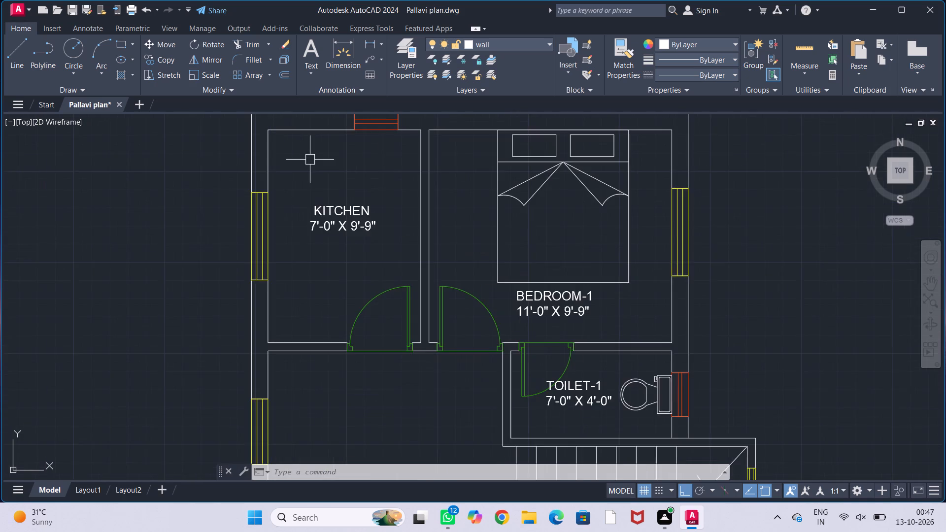
pyautogui.moveTo(312, 160); pyautogui.dragTo(343, 203, button='middle')
pyautogui.click(374, 266)
pyautogui.press('m')
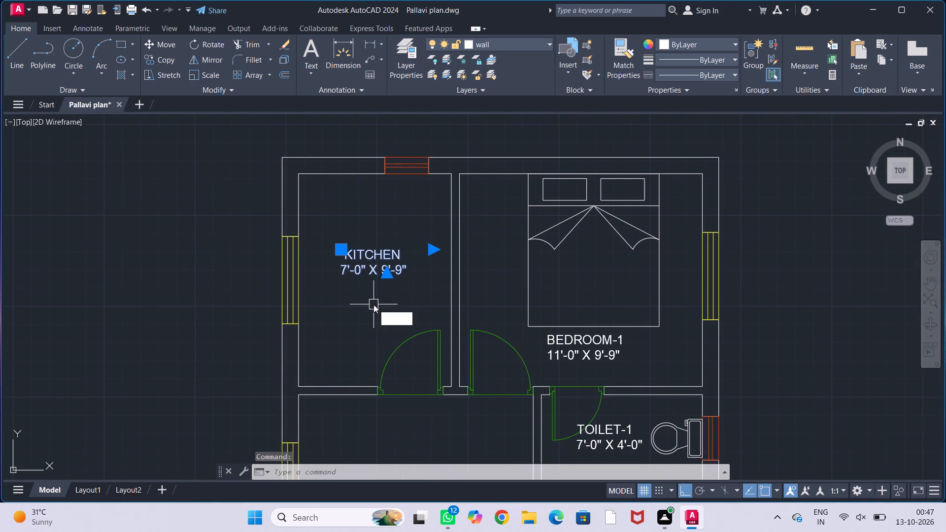
pyautogui.press('Return')
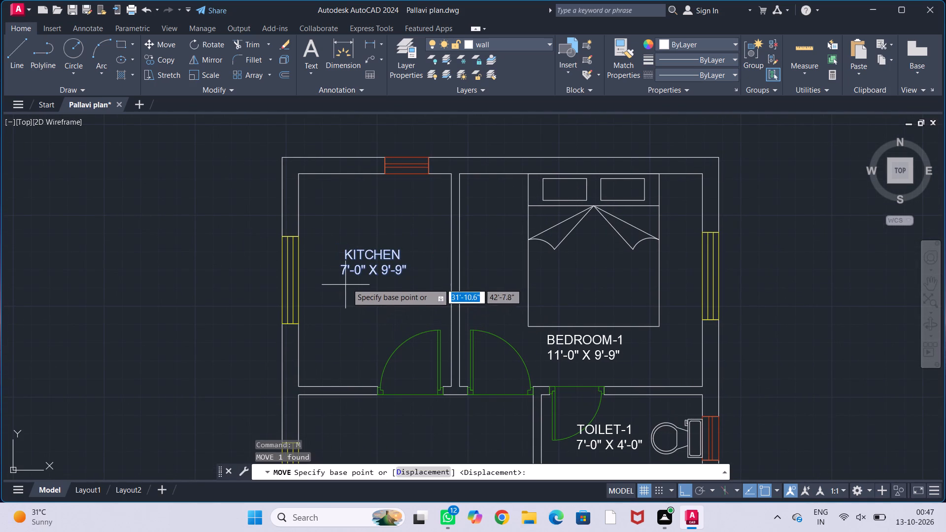
pyautogui.click(343, 280)
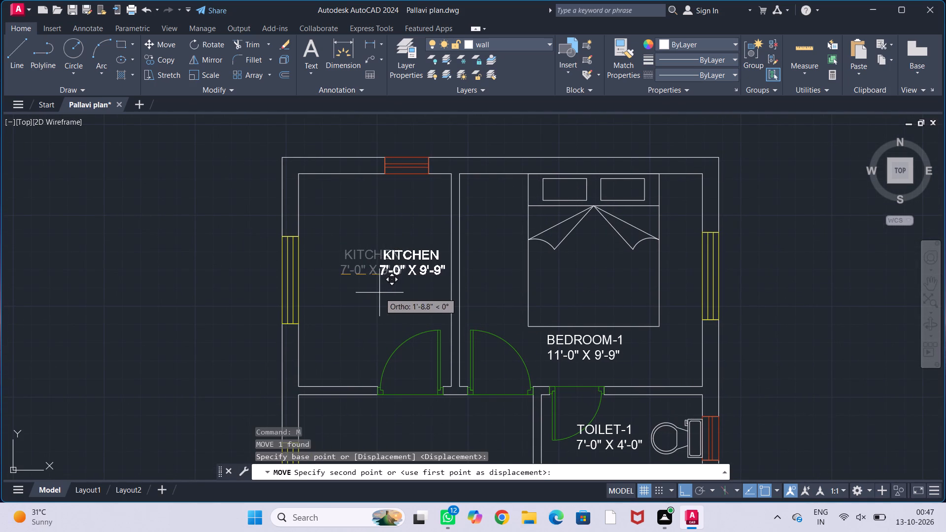
pyautogui.click(379, 293)
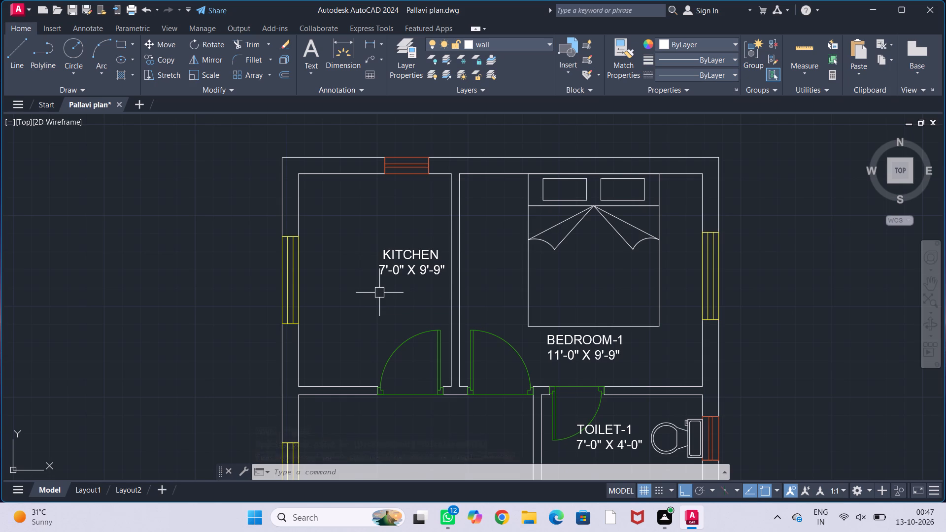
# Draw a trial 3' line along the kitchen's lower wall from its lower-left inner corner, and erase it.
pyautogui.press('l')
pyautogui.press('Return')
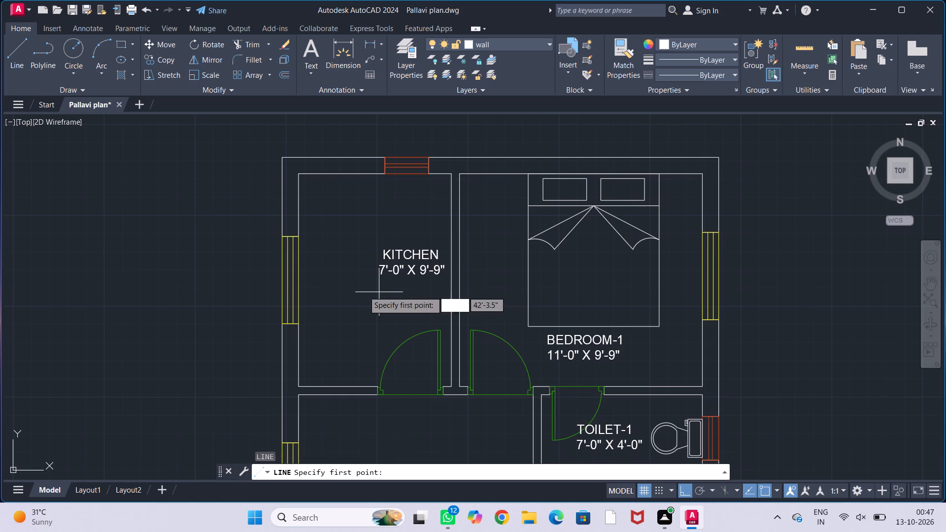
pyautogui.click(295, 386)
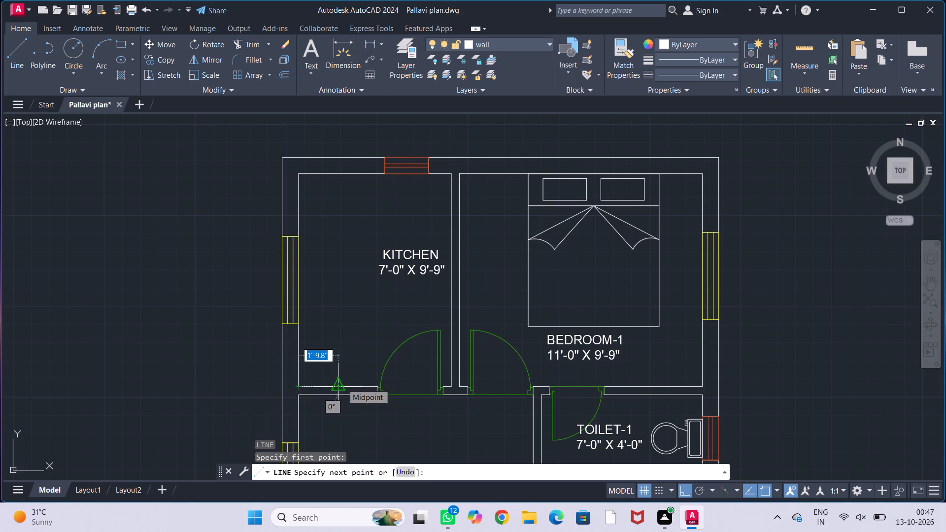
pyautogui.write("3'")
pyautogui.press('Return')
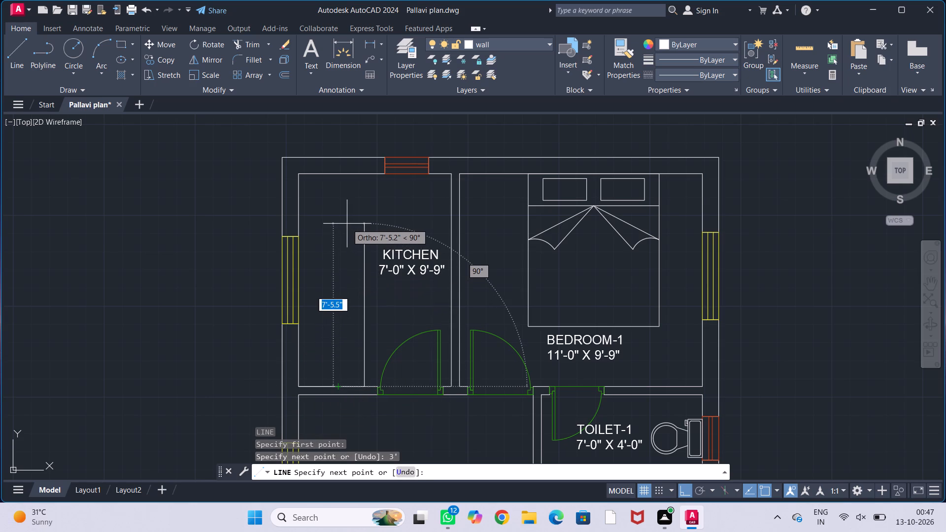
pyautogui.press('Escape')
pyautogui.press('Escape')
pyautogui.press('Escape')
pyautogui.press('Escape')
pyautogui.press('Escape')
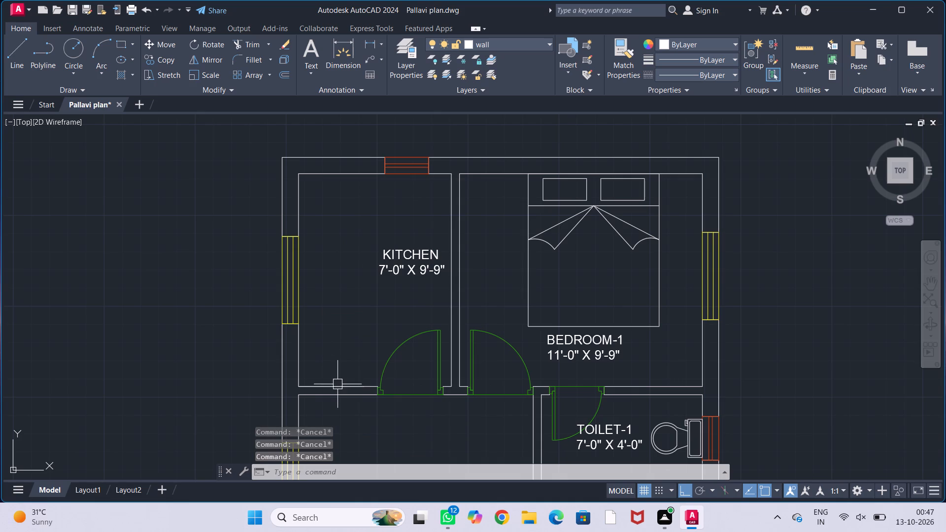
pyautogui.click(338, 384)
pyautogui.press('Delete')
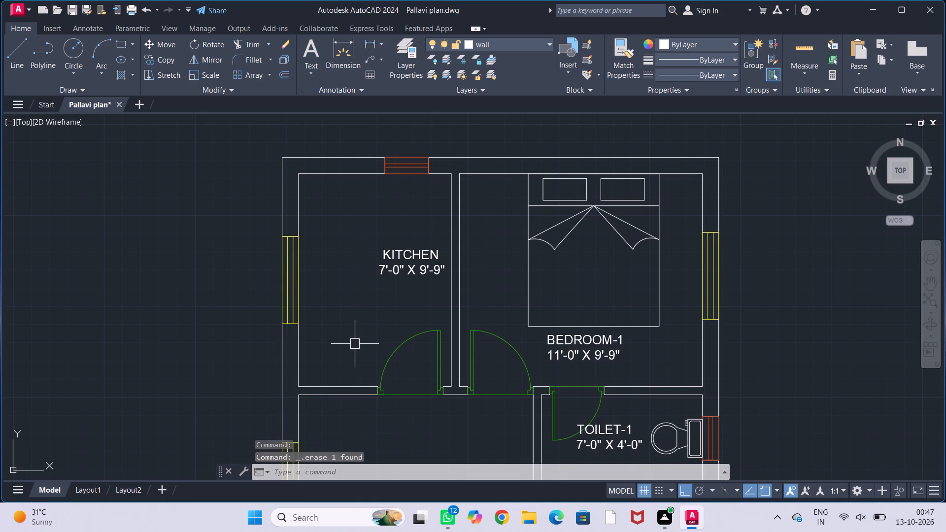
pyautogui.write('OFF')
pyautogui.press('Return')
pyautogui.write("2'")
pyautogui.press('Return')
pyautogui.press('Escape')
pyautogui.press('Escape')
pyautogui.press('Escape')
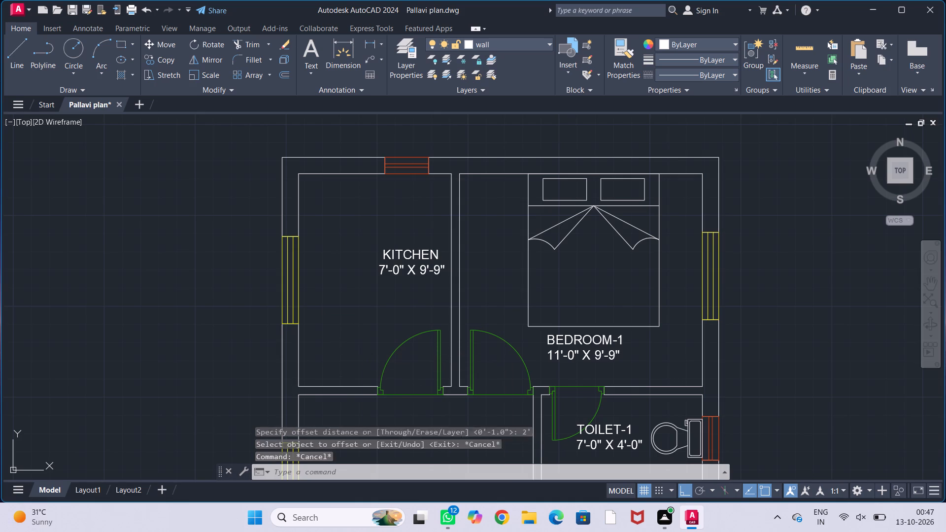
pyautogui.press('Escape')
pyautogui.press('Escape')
# Draw the left kitchen counter edge, starting 2' from the lower-left inner corner and running up to the upper wall.
pyautogui.press('l')
pyautogui.press('Return')
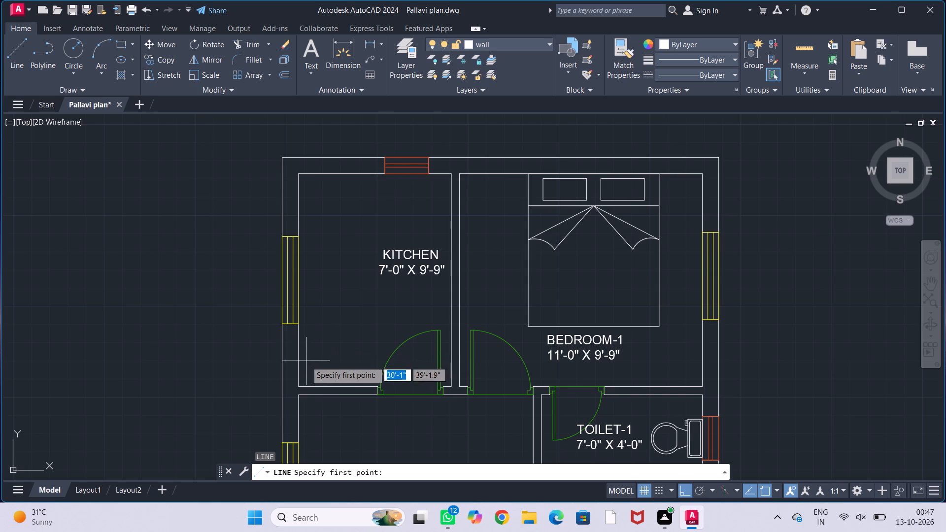
pyautogui.click(299, 383)
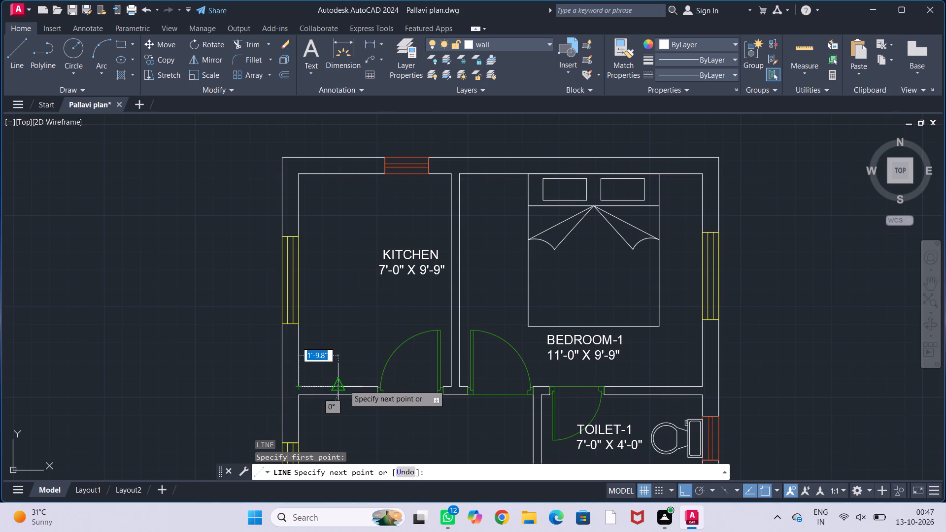
pyautogui.write("2'")
pyautogui.press('Return')
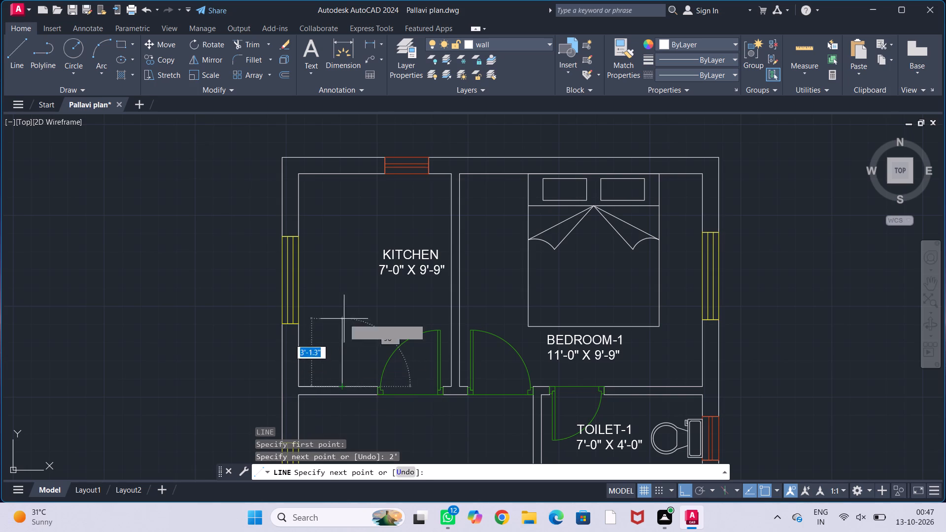
pyautogui.click(346, 171)
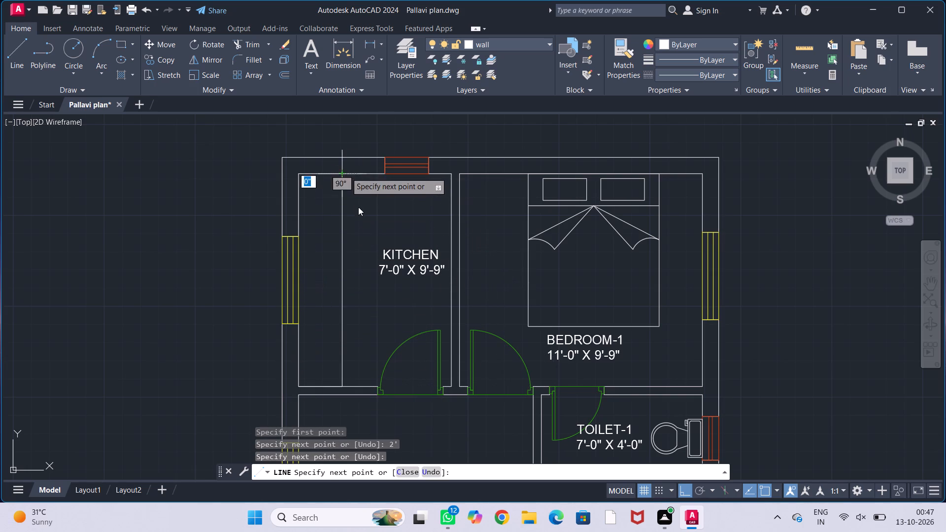
pyautogui.press('Escape')
pyautogui.press('Escape')
pyautogui.press('Escape')
pyautogui.press('Escape')
# Draw the upper kitchen counter edge from the upper-right inner corner, 2' down and across to the window wall.
pyautogui.press('l')
pyautogui.press('Return')
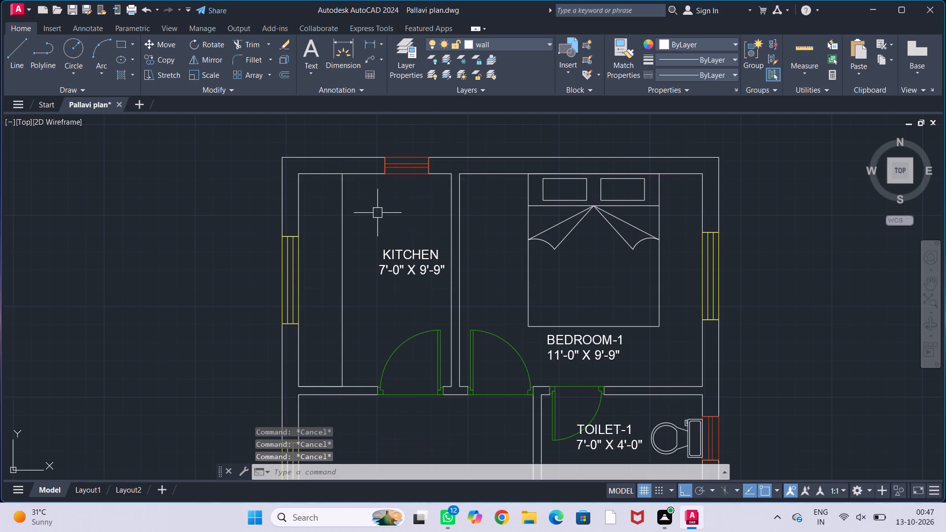
pyautogui.click(451, 173)
pyautogui.write("2'")
pyautogui.press('Return')
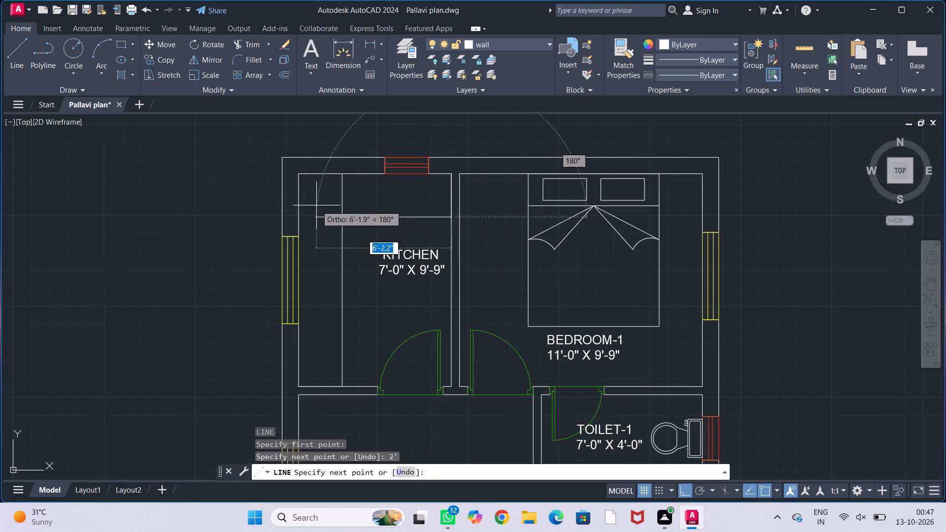
pyautogui.click(302, 218)
pyautogui.press('Escape')
pyautogui.press('Escape')
pyautogui.press('Escape')
pyautogui.press('Escape')
pyautogui.press('Escape')
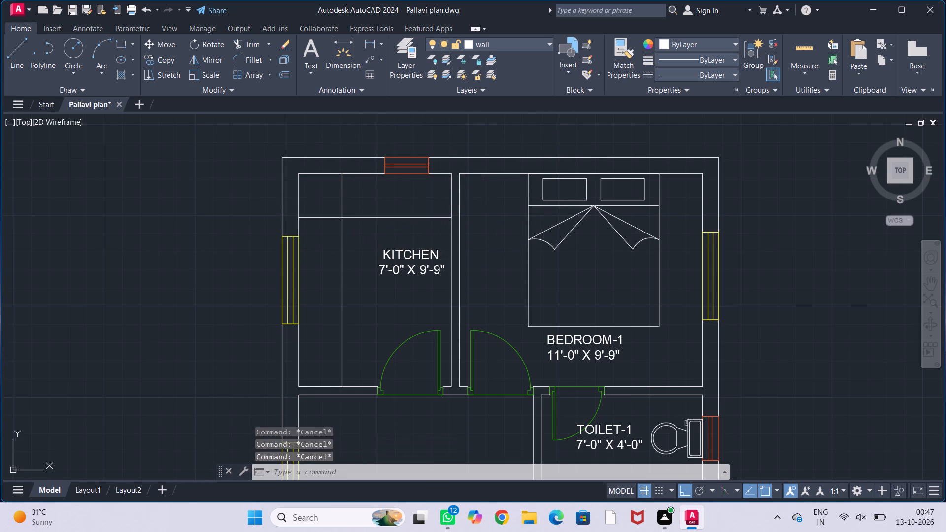
pyautogui.press('Escape')
# Trim the crossing counter lines into an L-shaped edge and trim the leftover 2' segments lying on the walls.
pyautogui.write('TR')
pyautogui.press('Return')
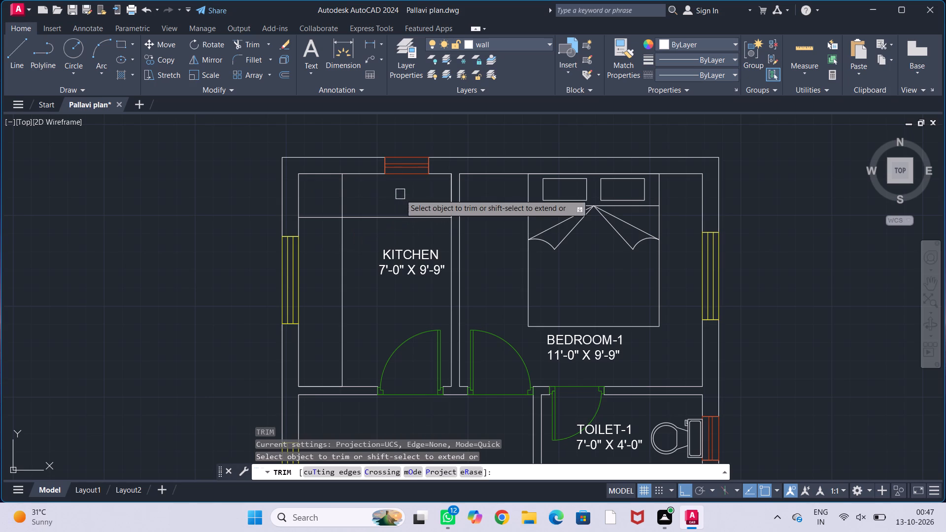
pyautogui.click(343, 200)
pyautogui.click(327, 213)
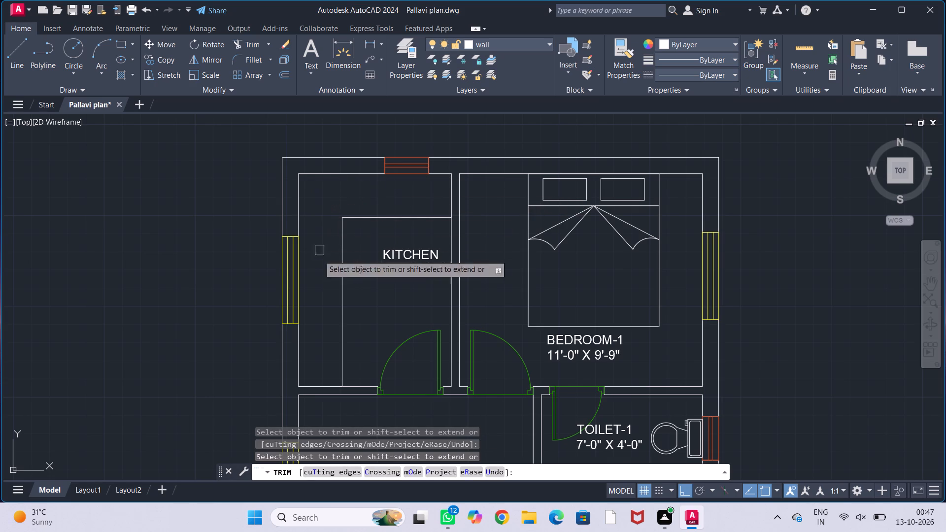
pyautogui.click(313, 384)
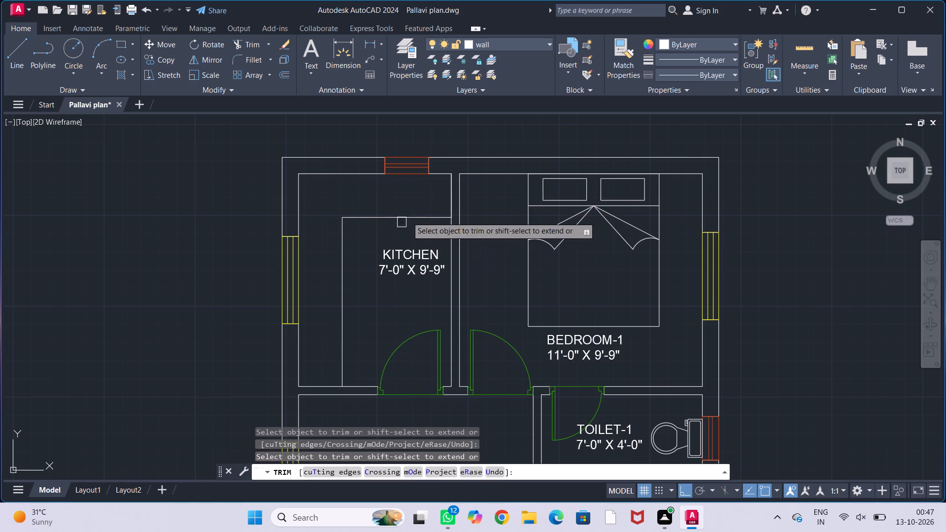
pyautogui.click(450, 202)
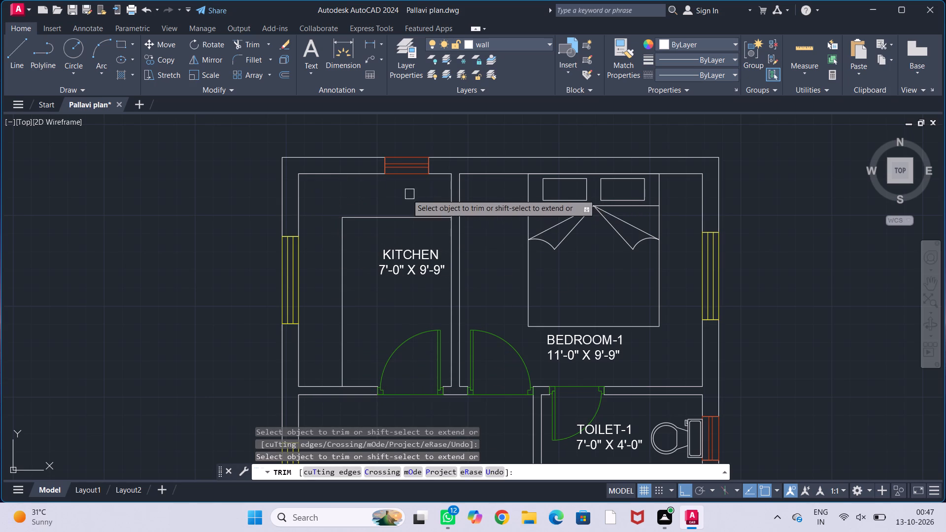
pyautogui.press('Escape')
pyautogui.press('Escape')
pyautogui.press('Escape')
pyautogui.press('Escape')
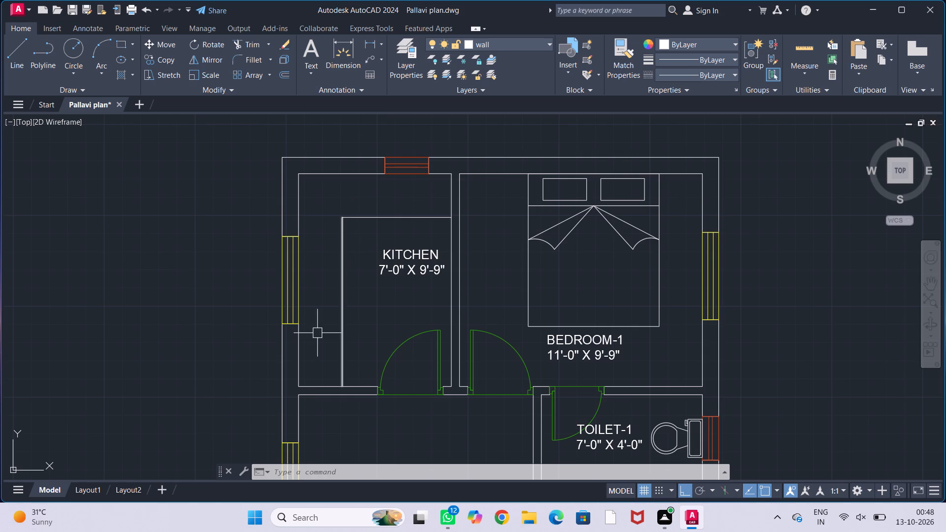
# Draw a stove rectangle about 1'-4" by 4'-4" on the left kitchen counter beside the window.
pyautogui.moveTo(329, 353); pyautogui.dragTo(300, 324, button='middle')
pyautogui.moveTo(298, 285); pyautogui.dragTo(298, 302, button='middle')
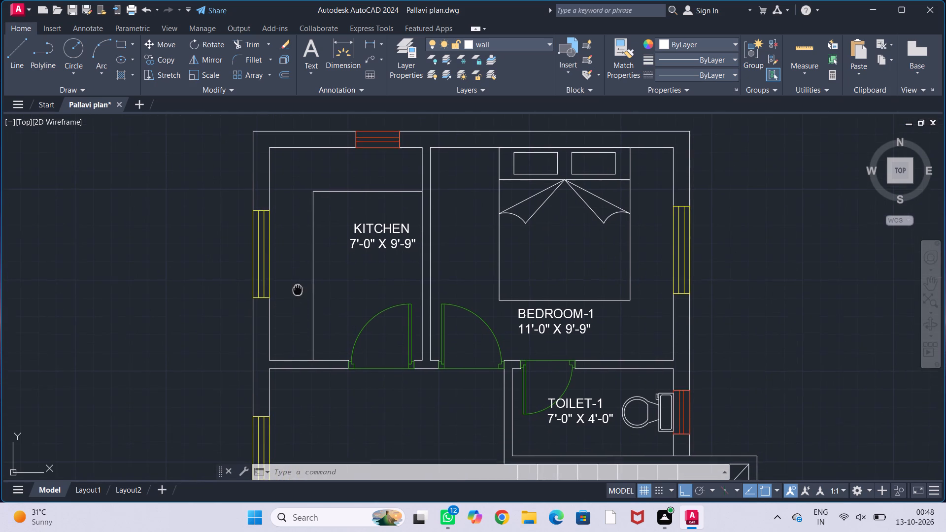
pyautogui.moveTo(298, 302); pyautogui.dragTo(295, 358, button='middle')
pyautogui.scroll(1, 294, 332)
pyautogui.moveTo(295, 333); pyautogui.dragTo(314, 324, button='middle')
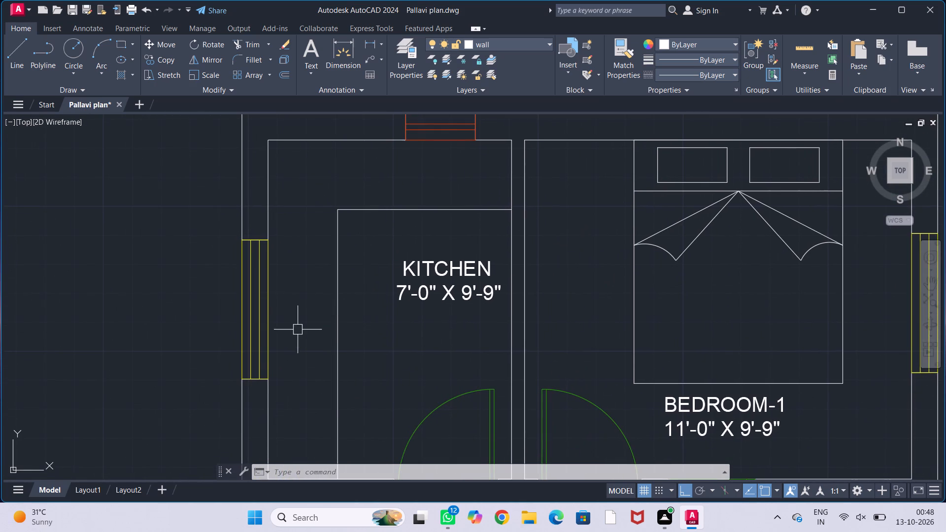
pyautogui.moveTo(295, 338); pyautogui.dragTo(299, 274, button='middle')
pyautogui.moveTo(301, 301); pyautogui.dragTo(302, 284, button='middle')
pyautogui.write('REC')
pyautogui.press('Return')
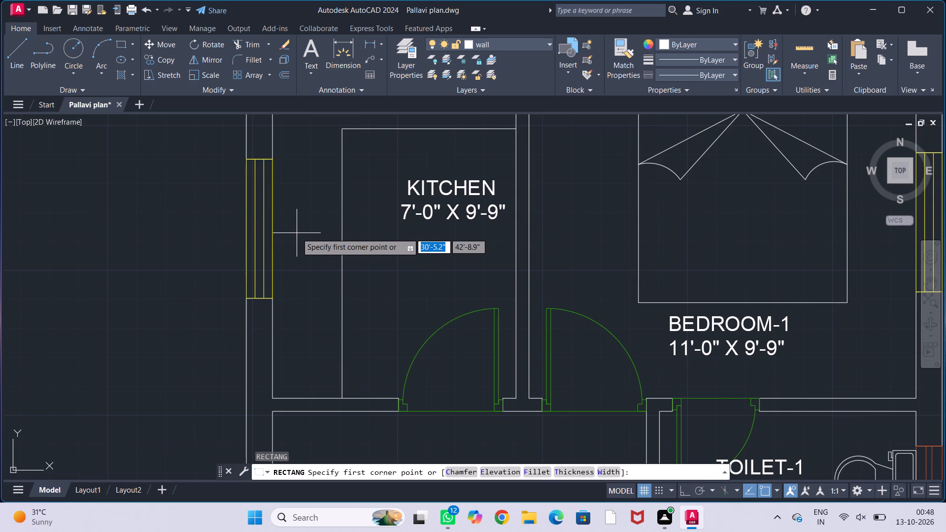
pyautogui.click(282, 184)
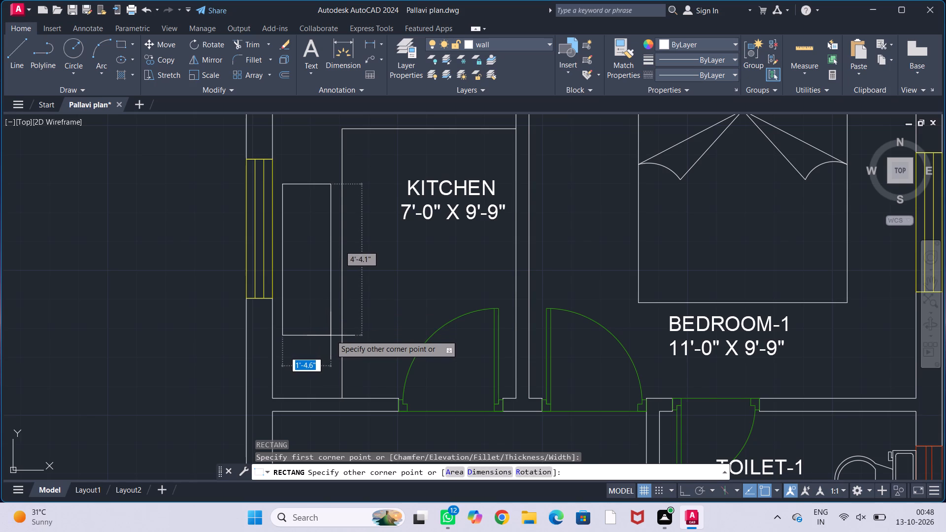
pyautogui.click(329, 334)
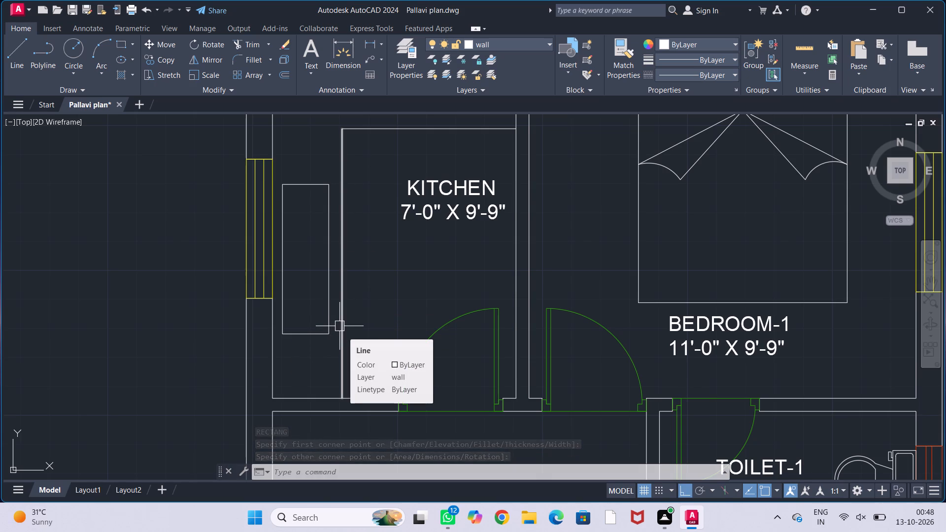
pyautogui.press('Escape')
pyautogui.press('Escape')
pyautogui.press('Escape')
pyautogui.press('Escape')
# Draw a burner circle with a radius of about 5.5" near the upper end of the stove rectangle.
pyautogui.moveTo(307, 272); pyautogui.dragTo(301, 280, button='middle')
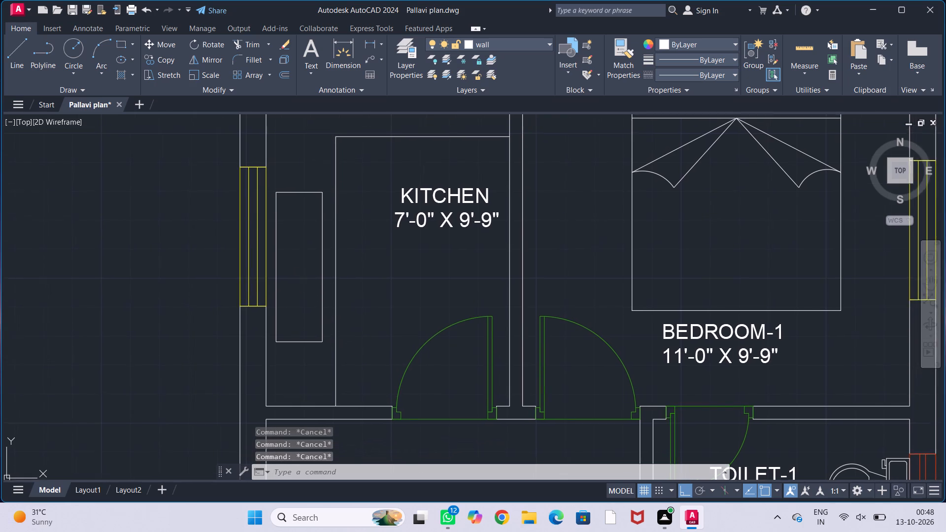
pyautogui.scroll(1, 301, 275)
pyautogui.click(68, 50)
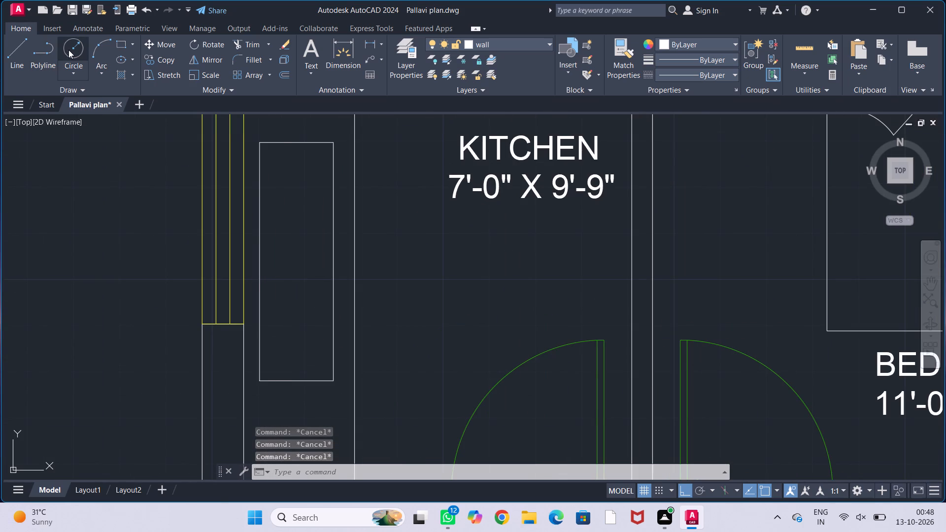
pyautogui.click(295, 192)
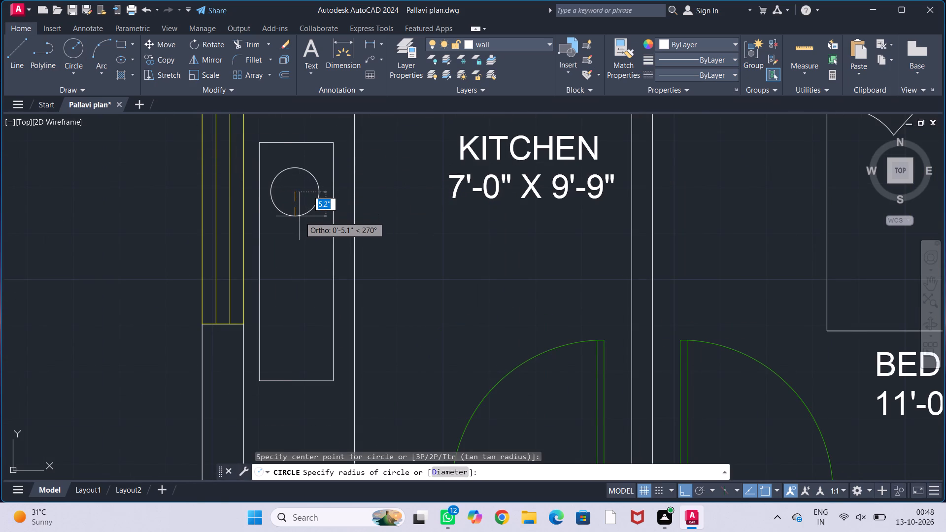
pyautogui.click(300, 218)
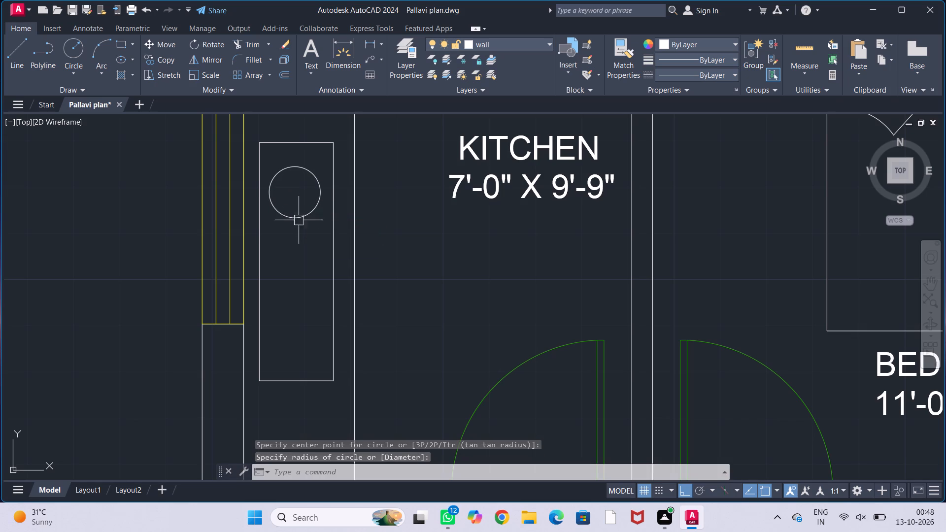
# Copy the burner circle from its centre straight down to the lower end of the stove rectangle.
pyautogui.click(302, 217)
pyautogui.write('CO')
pyautogui.press('Return')
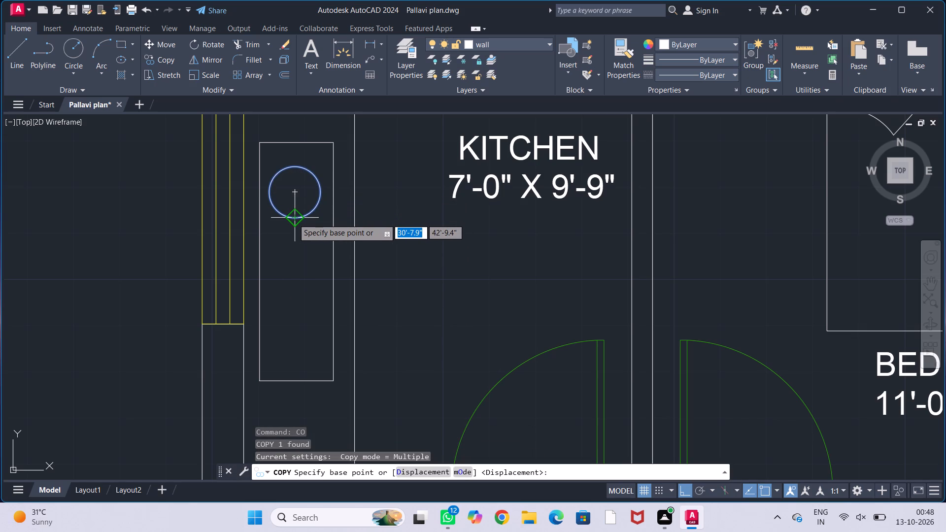
pyautogui.click(294, 195)
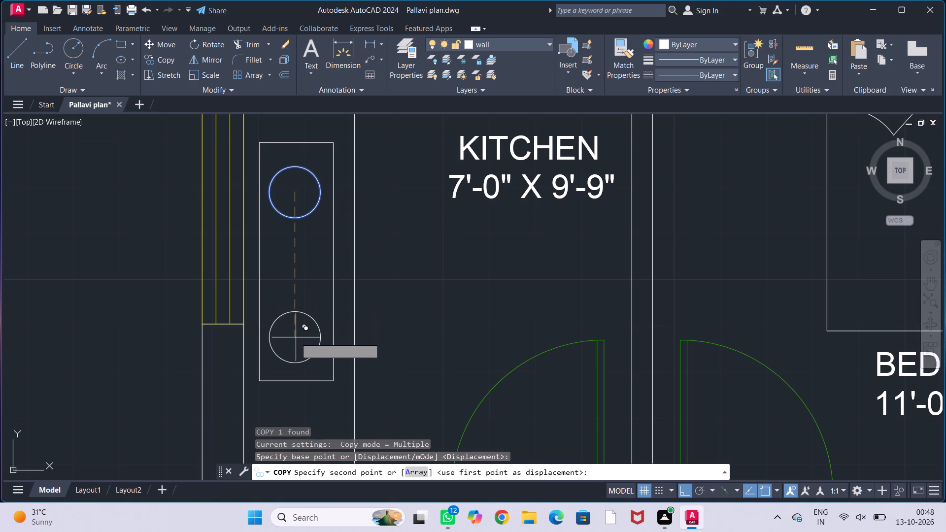
pyautogui.click(300, 327)
pyautogui.press('Escape')
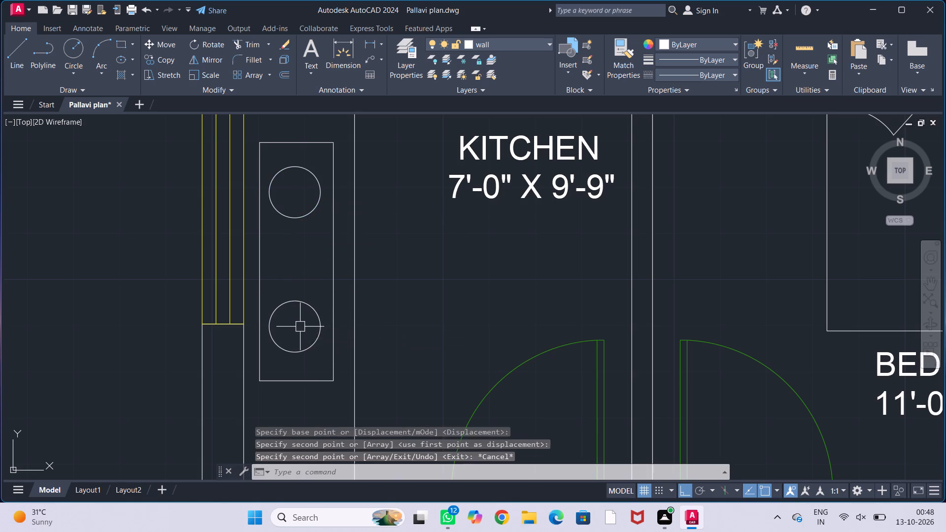
pyautogui.press('Escape')
pyautogui.press('Escape')
pyautogui.press('Escape')
# Draw a small inner circle concentric with the upper burner circle.
pyautogui.moveTo(292, 261); pyautogui.dragTo(264, 282, button='middle')
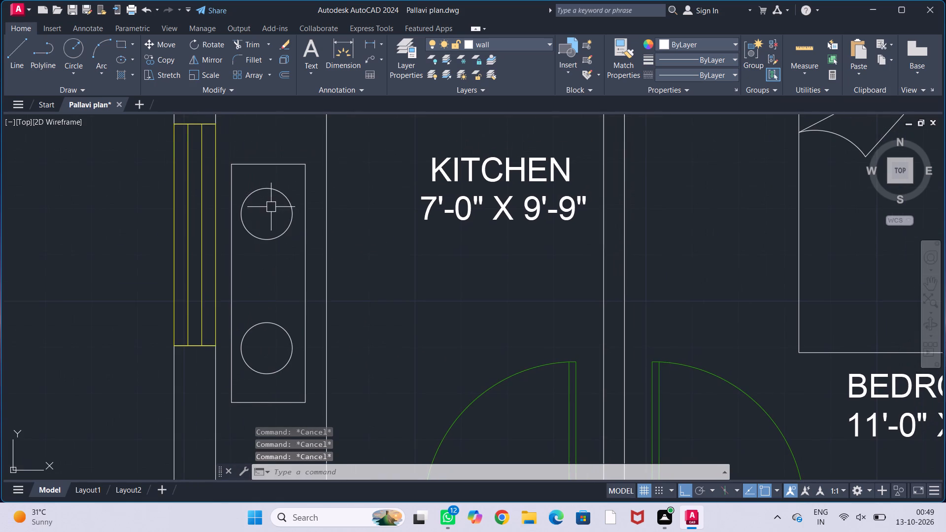
pyautogui.moveTo(271, 207); pyautogui.dragTo(266, 215, button='middle')
pyautogui.click(68, 50)
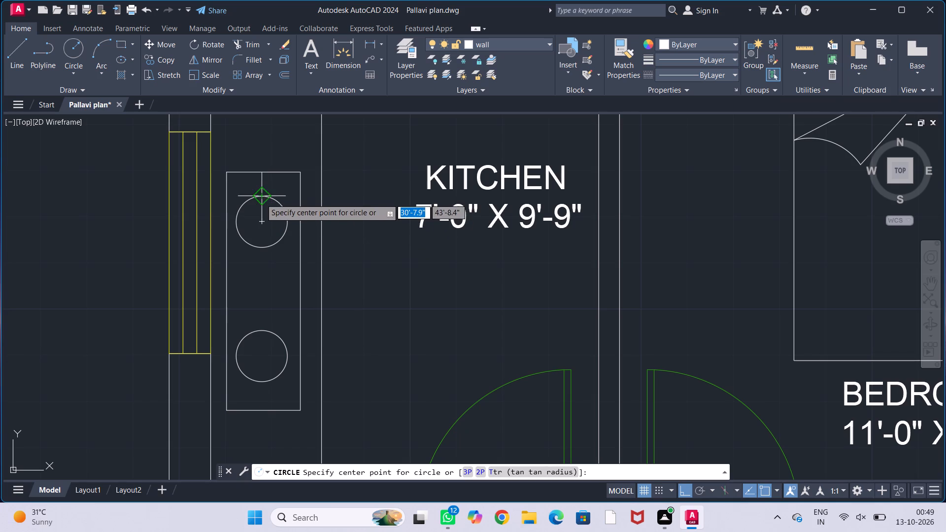
pyautogui.click(265, 219)
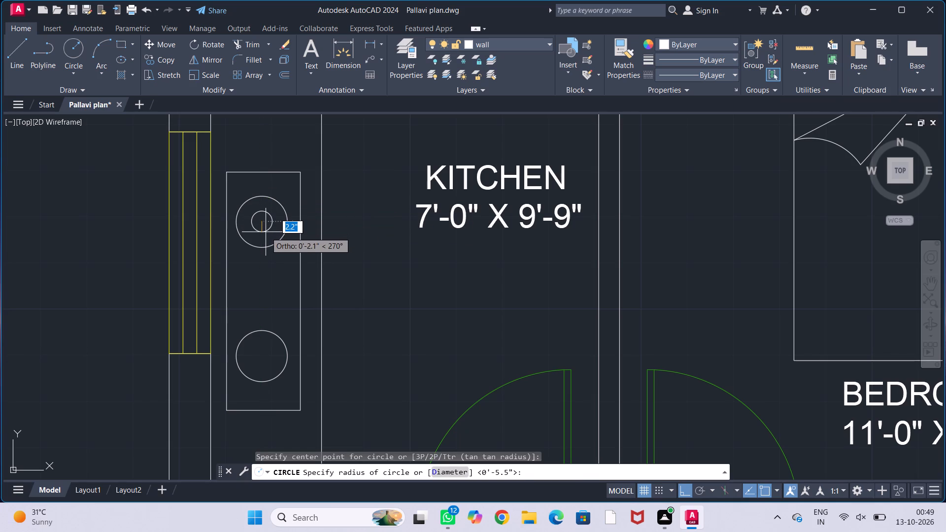
pyautogui.click(266, 229)
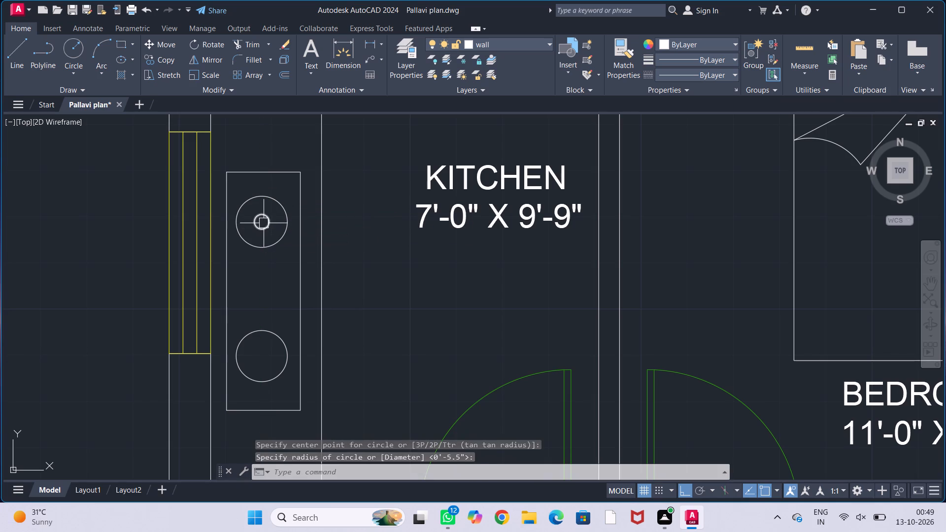
# Copy the small inner circle from the upper burner's centre to the lower burner's centre.
pyautogui.click(264, 223)
pyautogui.write('CO')
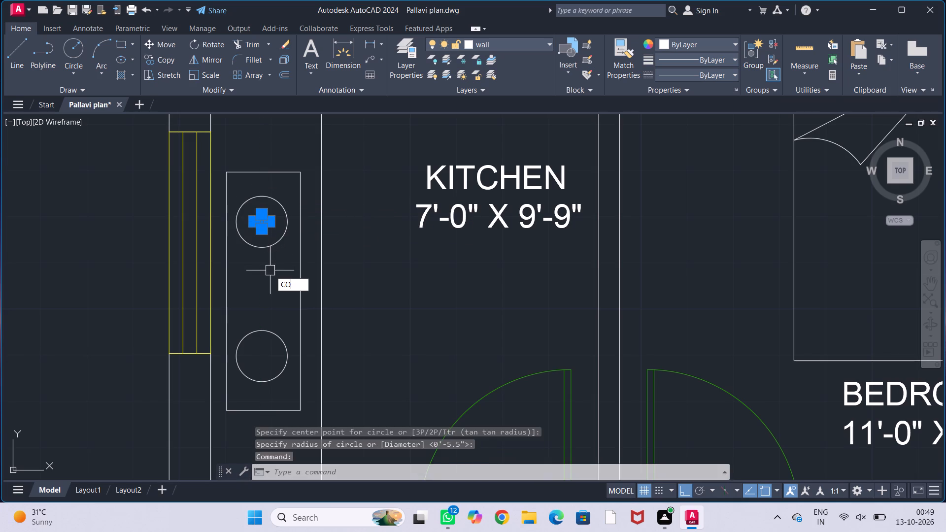
pyautogui.press('Return')
pyautogui.scroll(2, 224, 248)
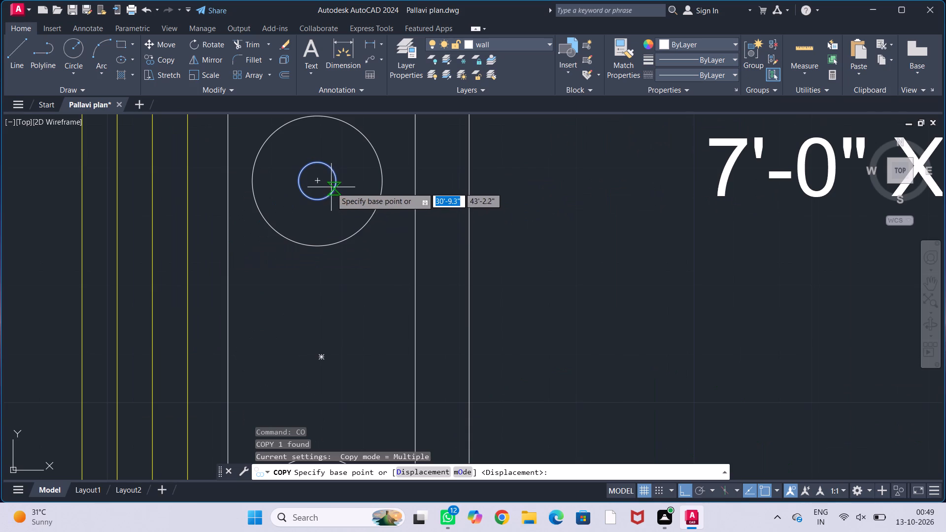
pyautogui.click(312, 179)
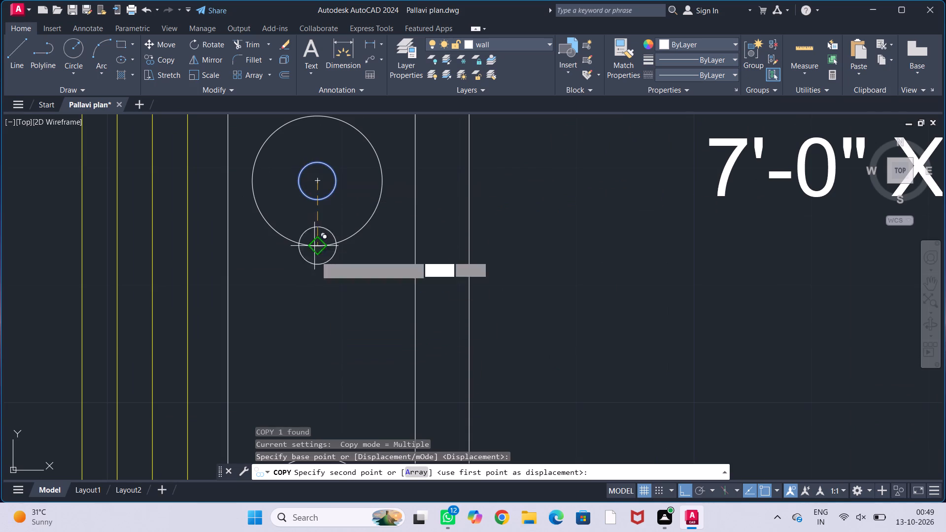
pyautogui.scroll(-2, 316, 275)
pyautogui.moveTo(319, 312); pyautogui.dragTo(298, 242, button='middle')
pyautogui.click(296, 300)
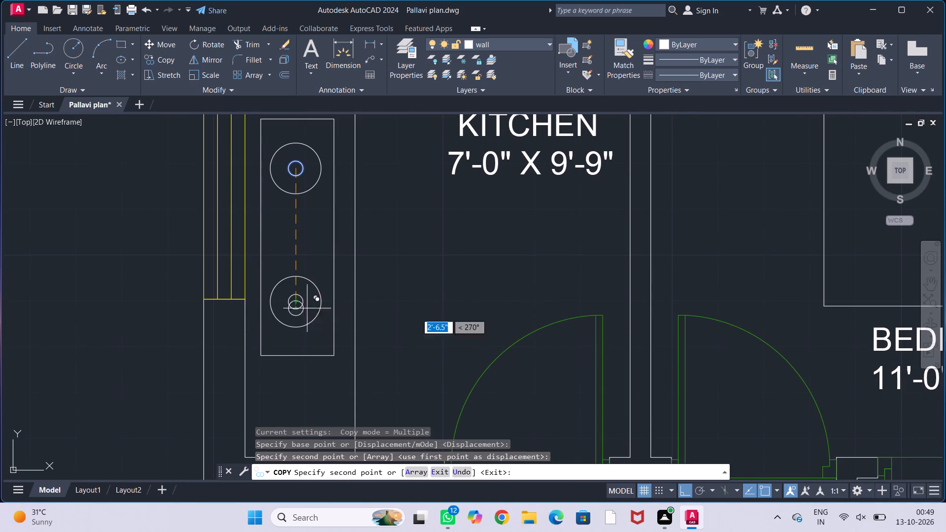
pyautogui.press('Escape')
pyautogui.press('Escape')
pyautogui.press('Escape')
pyautogui.press('Escape')
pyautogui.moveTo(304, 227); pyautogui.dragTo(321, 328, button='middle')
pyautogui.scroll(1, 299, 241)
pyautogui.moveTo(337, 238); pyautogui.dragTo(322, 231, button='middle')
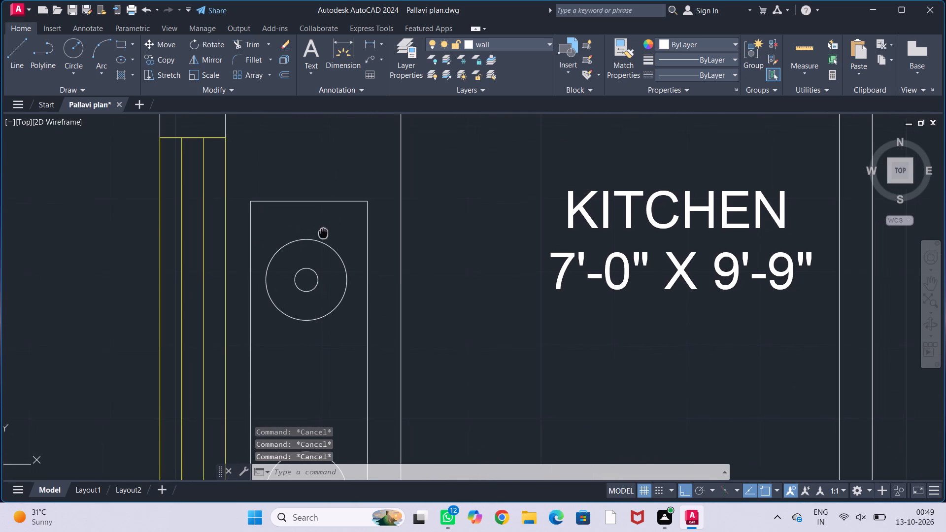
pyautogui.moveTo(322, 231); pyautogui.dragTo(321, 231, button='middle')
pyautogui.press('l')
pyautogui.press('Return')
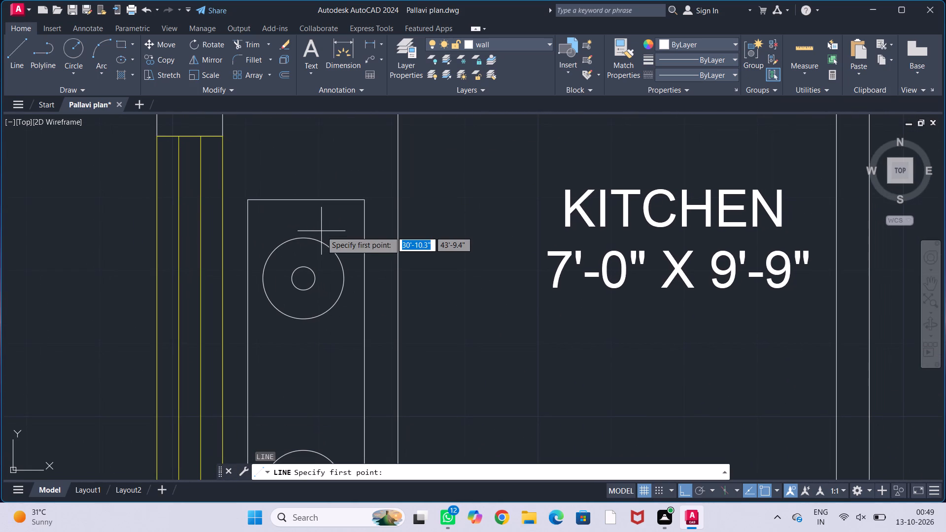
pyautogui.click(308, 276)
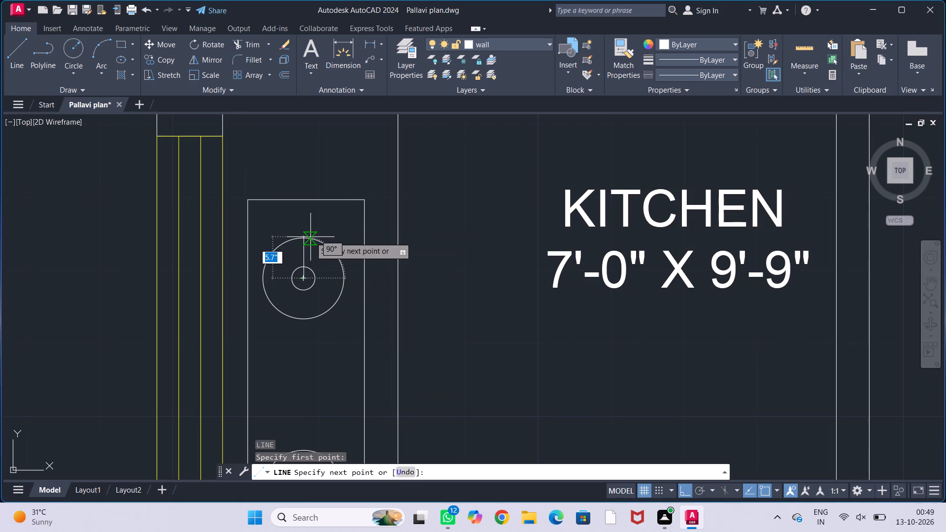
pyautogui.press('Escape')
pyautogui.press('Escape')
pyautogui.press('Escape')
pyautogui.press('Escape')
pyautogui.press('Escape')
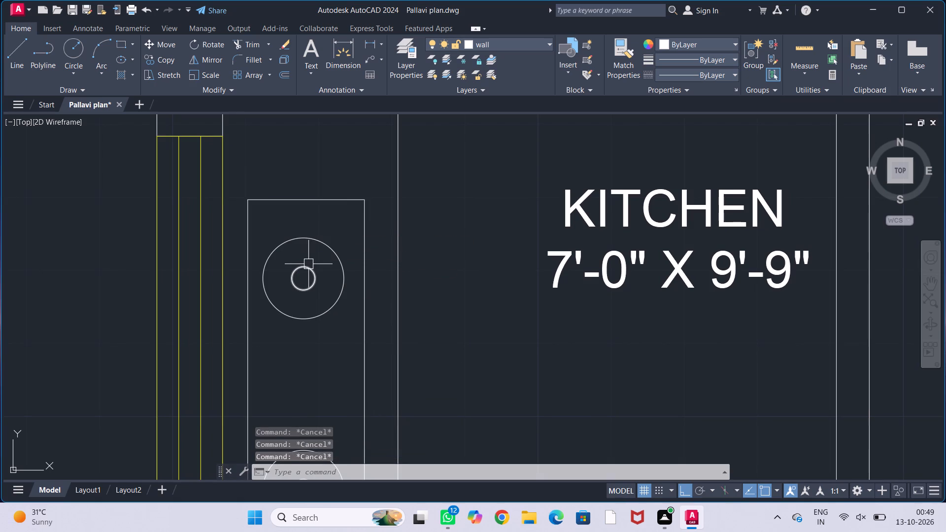
# Draw a vertical line across the upper burner, from the outer circle's top quadrant to its bottom quadrant.
pyautogui.press('l')
pyautogui.press('Return')
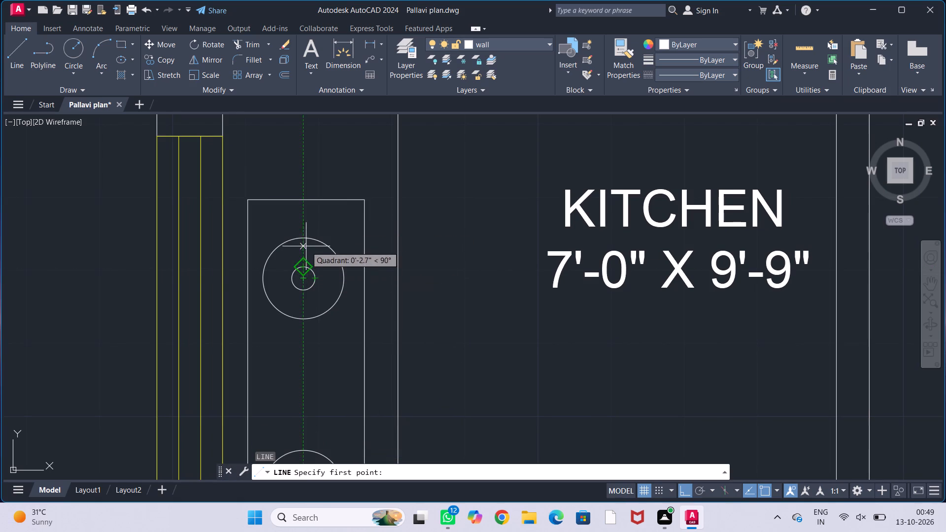
pyautogui.click(304, 238)
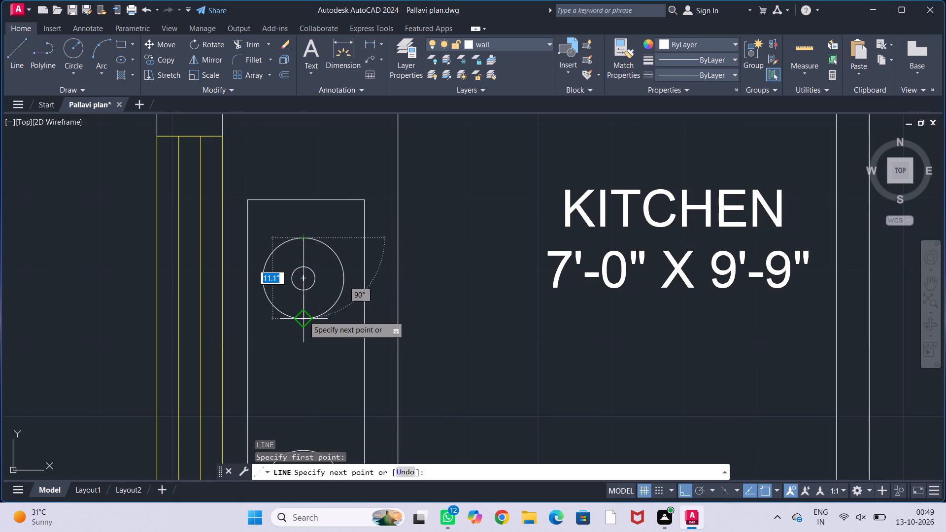
pyautogui.click(303, 317)
pyautogui.press('Escape')
pyautogui.press('Escape')
pyautogui.press('Escape')
pyautogui.press('Escape')
pyautogui.press('Escape')
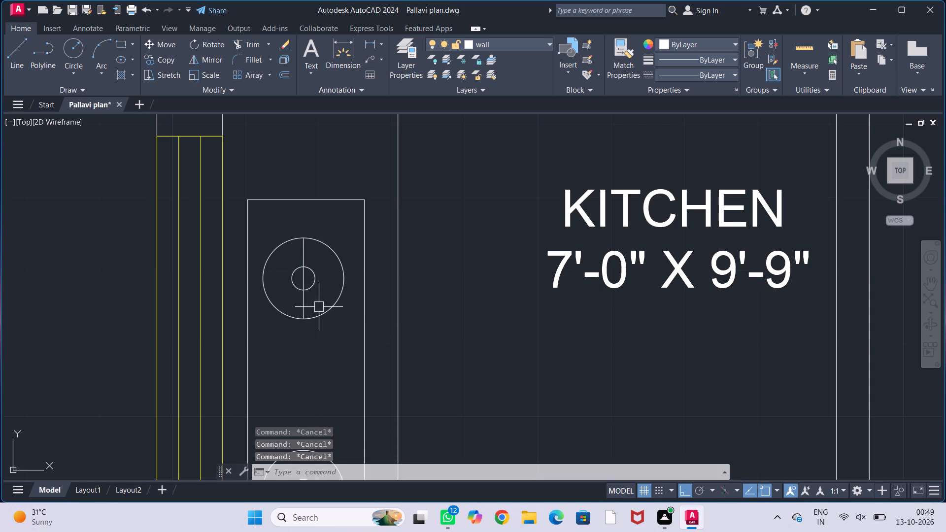
# Draw a horizontal line across the upper burner, from the outer circle's left quadrant to its right quadrant.
pyautogui.press('l')
pyautogui.press('Return')
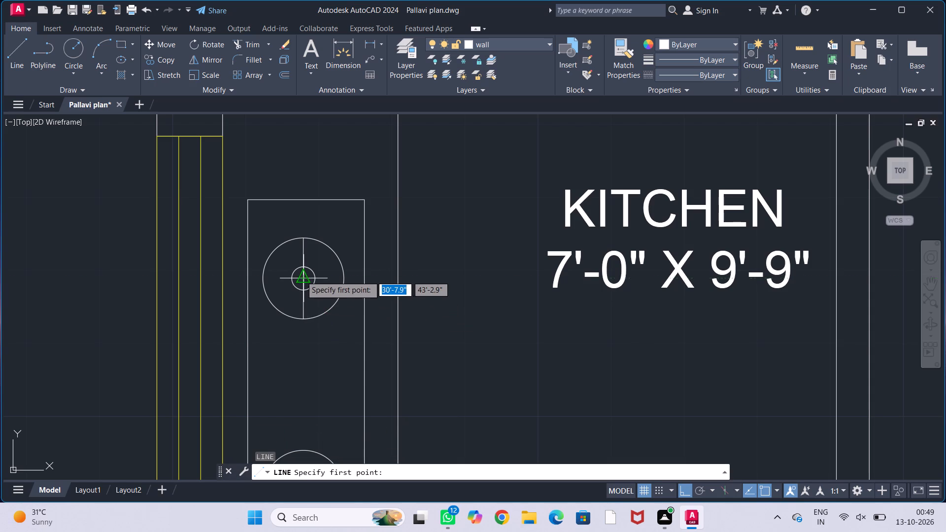
pyautogui.click(267, 278)
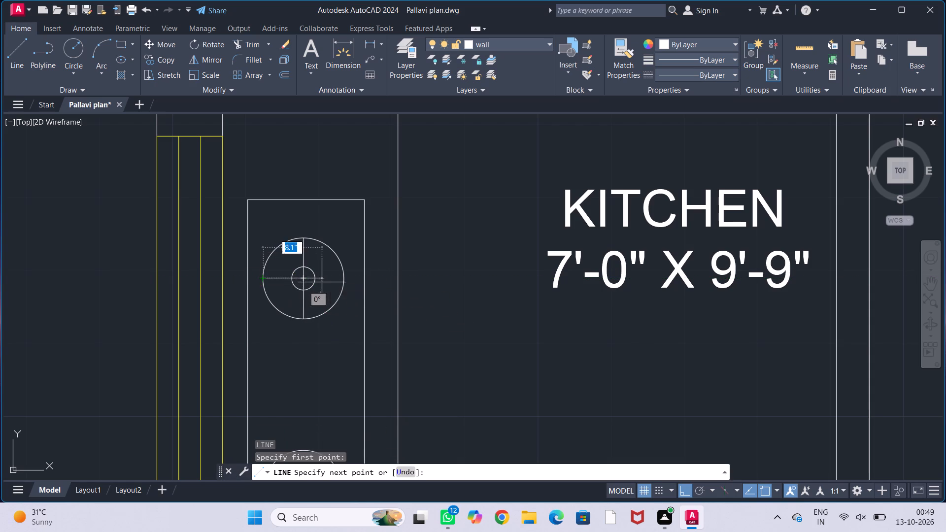
pyautogui.click(342, 281)
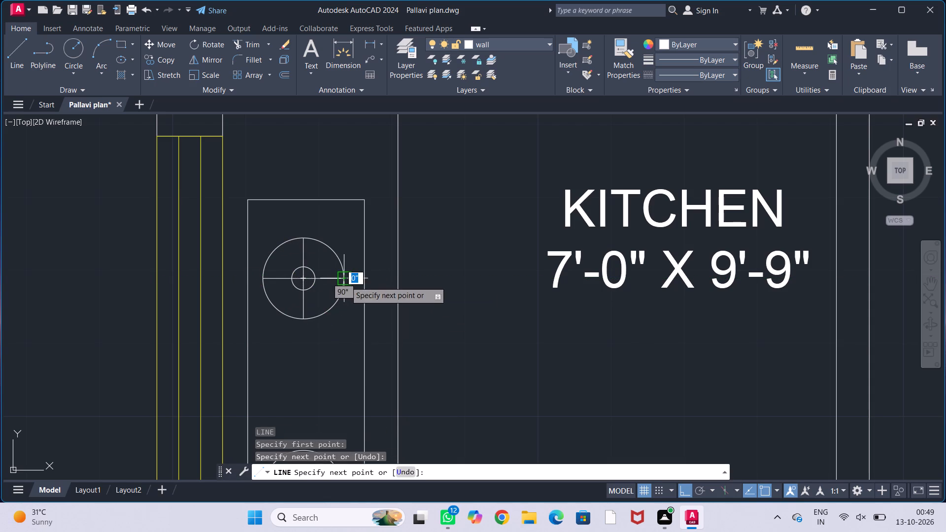
pyautogui.press('Escape')
pyautogui.press('Escape')
pyautogui.press('Escape')
# Stretch both ends of the upper burner's vertical line 1" beyond the outer circle.
pyautogui.click(300, 254)
pyautogui.click(303, 237)
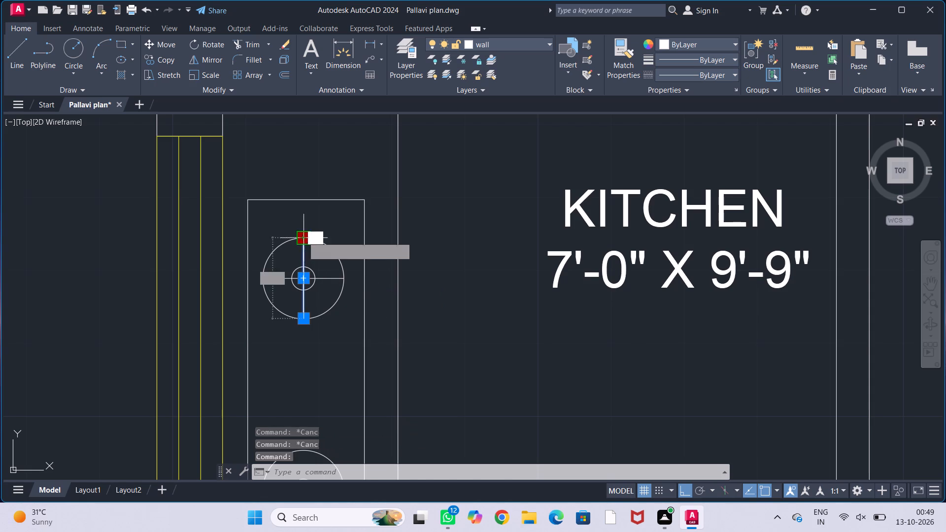
pyautogui.write('1"')
pyautogui.press('Return')
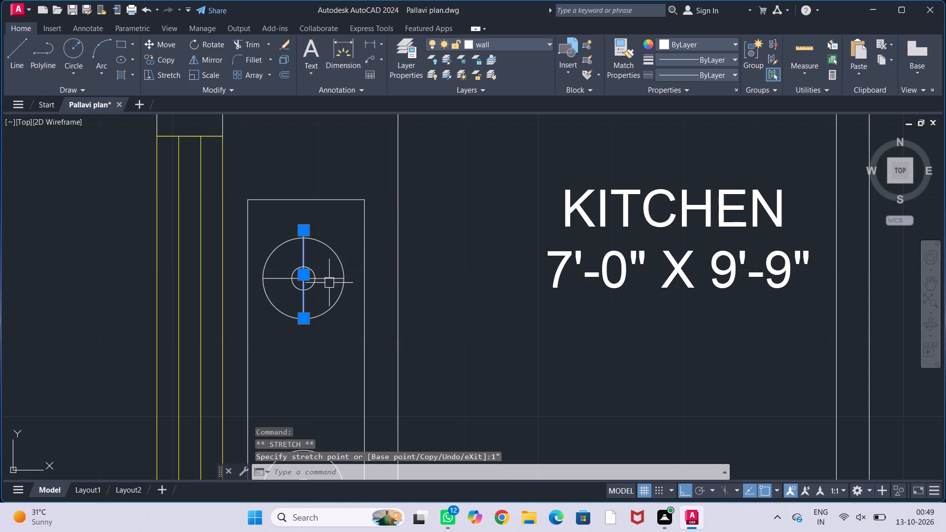
pyautogui.click(301, 321)
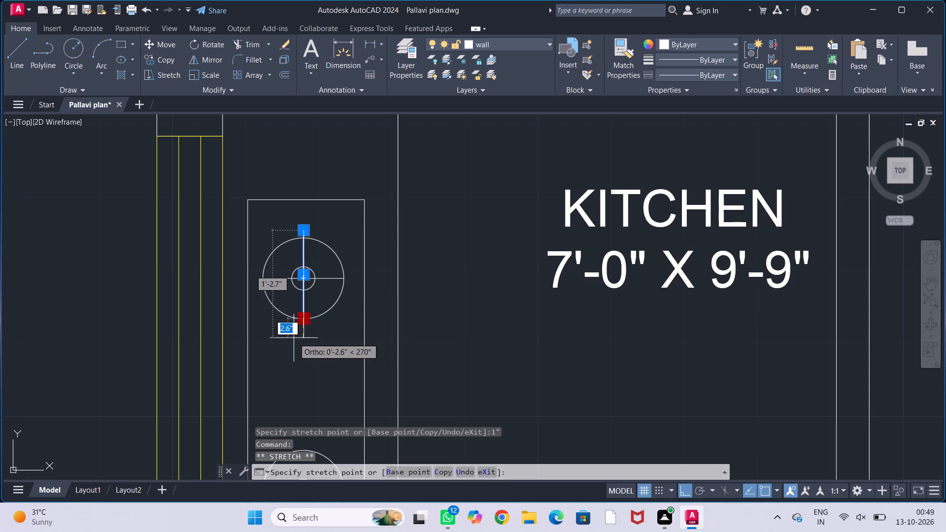
pyautogui.write('1"')
pyautogui.press('Return')
pyautogui.press('Escape')
pyautogui.press('Escape')
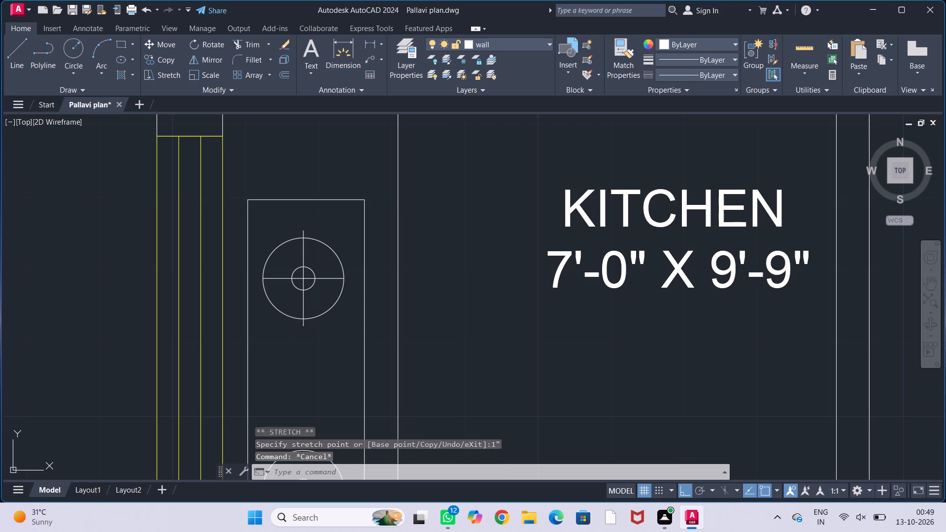
# Stretch both ends of the upper burner's horizontal line 1" beyond the outer circle.
pyautogui.click(330, 280)
pyautogui.click(342, 281)
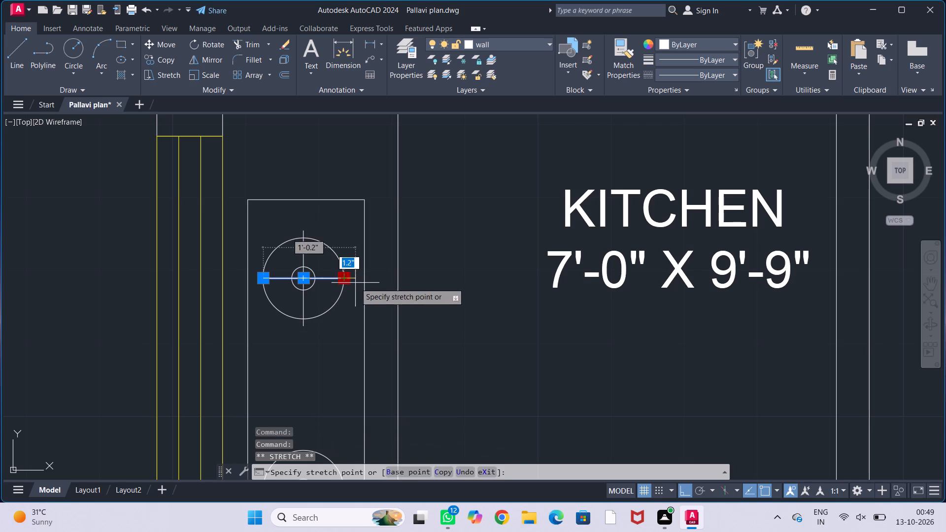
pyautogui.write('1"')
pyautogui.press('Return')
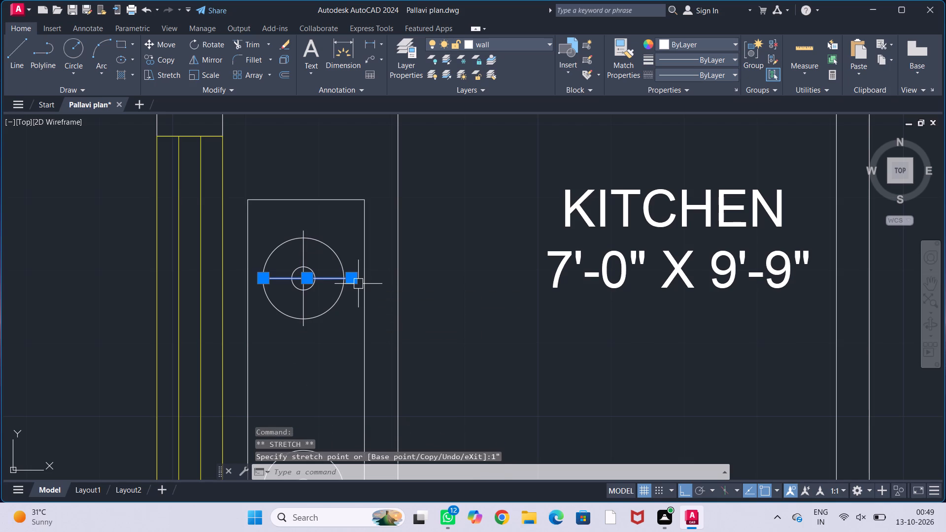
pyautogui.click(264, 282)
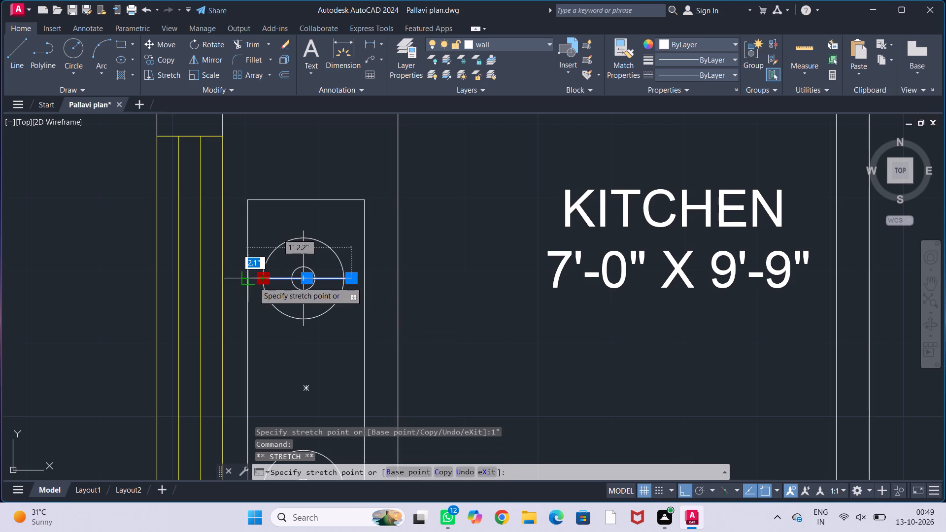
pyautogui.write('1"')
pyautogui.press('Return')
pyautogui.press('Escape')
pyautogui.press('Escape')
pyautogui.press('Escape')
pyautogui.press('Escape')
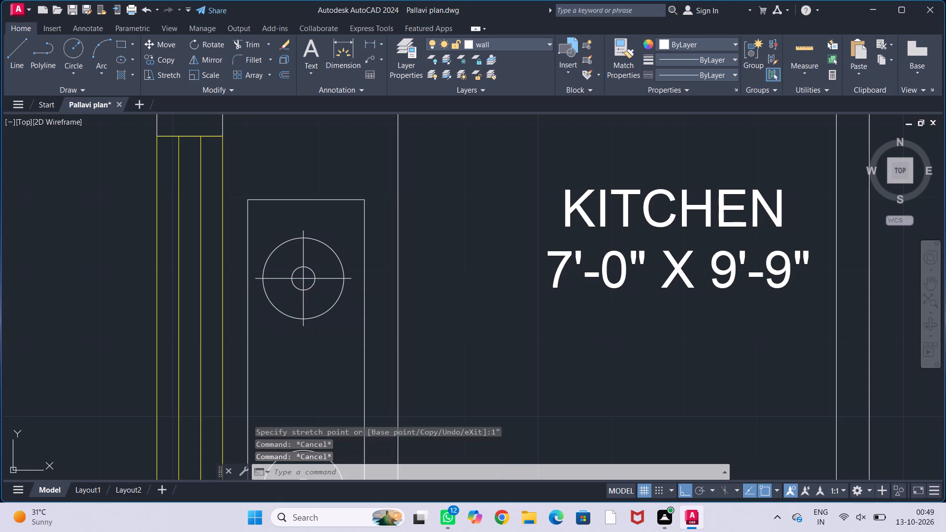
# Copy the two crossing burner lines from the upper burner's centre to the lower burner's centre.
pyautogui.click(304, 258)
pyautogui.click(326, 281)
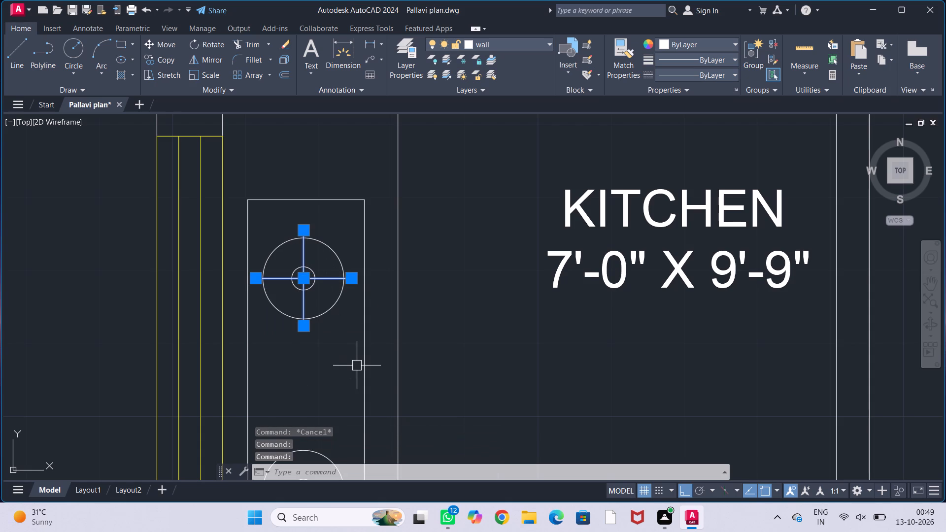
pyautogui.write('CO')
pyautogui.press('Return')
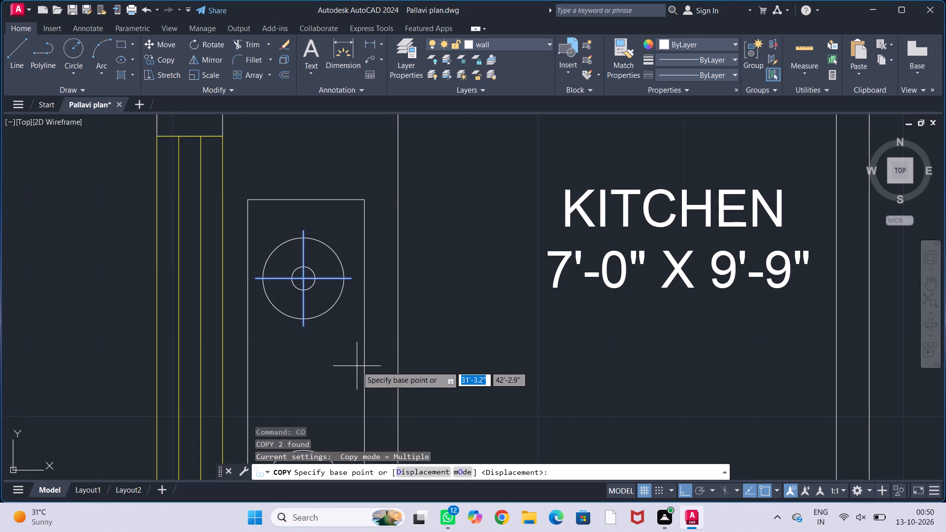
pyautogui.scroll(1, 302, 284)
pyautogui.click(300, 273)
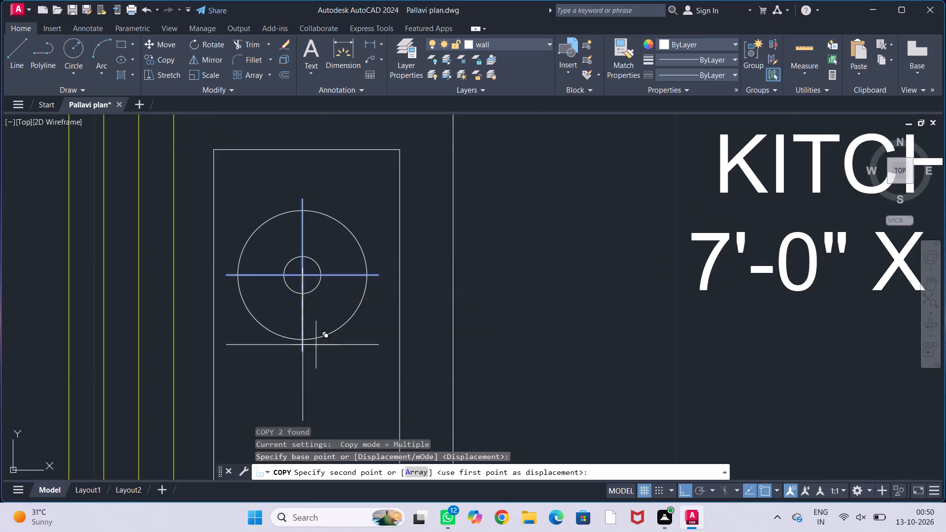
pyautogui.scroll(-2, 320, 347)
pyautogui.moveTo(318, 363); pyautogui.dragTo(314, 251, button='middle')
pyautogui.scroll(2, 308, 347)
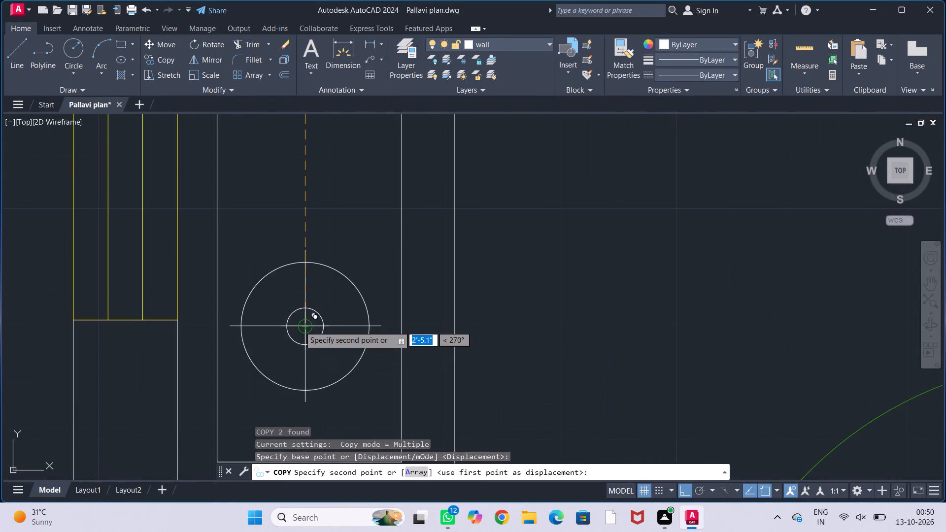
pyautogui.click(300, 326)
pyautogui.press('Escape')
pyautogui.press('Escape')
pyautogui.press('Escape')
pyautogui.press('Escape')
pyautogui.press('Escape')
# Draw a rectangle about 3'-0.8" by 1'-5.2" on the kitchen's upper counter, just below the red window.
pyautogui.scroll(-2, 353, 282)
pyautogui.moveTo(351, 242); pyautogui.dragTo(339, 275, button='middle')
pyautogui.scroll(-1, 339, 275)
pyautogui.moveTo(339, 270); pyautogui.dragTo(307, 364, button='middle')
pyautogui.moveTo(379, 265); pyautogui.dragTo(359, 306, button='middle')
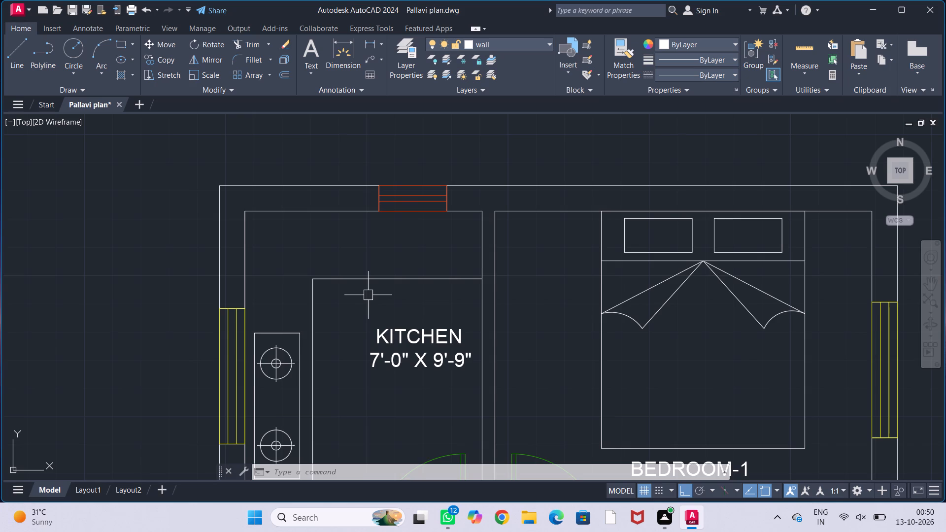
pyautogui.write('REC')
pyautogui.press('Return')
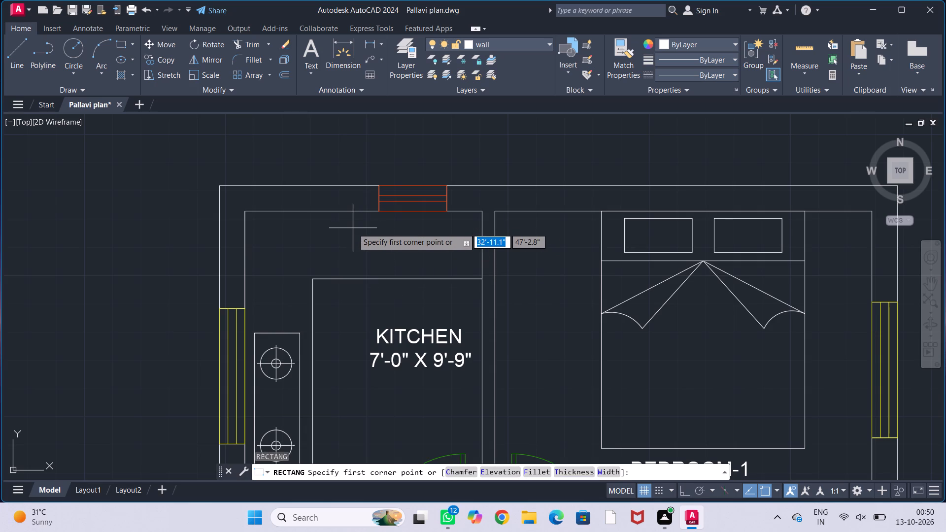
pyautogui.click(353, 220)
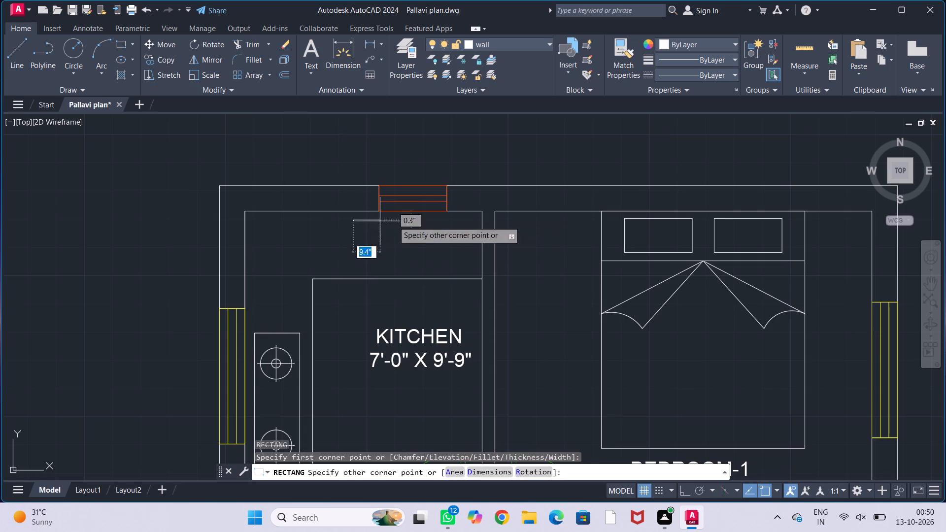
pyautogui.click(457, 269)
pyautogui.press('Escape')
pyautogui.press('Escape')
pyautogui.press('Escape')
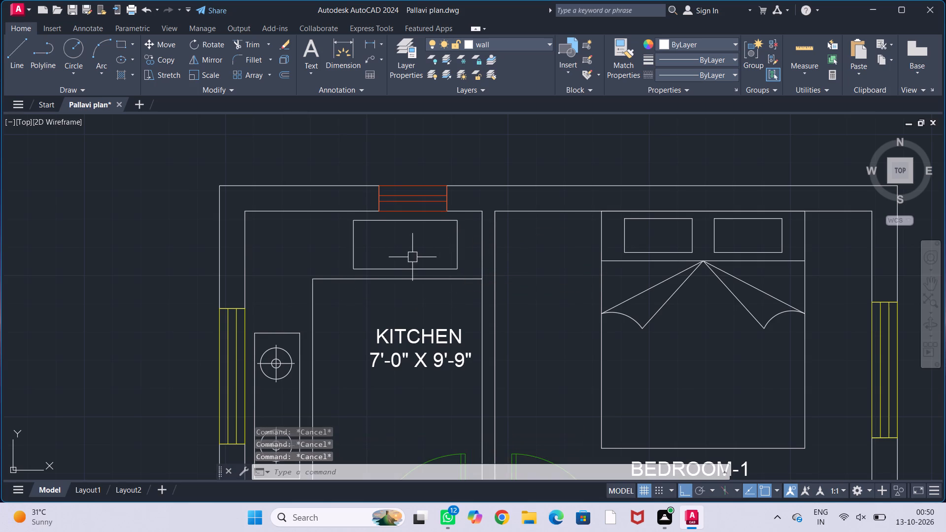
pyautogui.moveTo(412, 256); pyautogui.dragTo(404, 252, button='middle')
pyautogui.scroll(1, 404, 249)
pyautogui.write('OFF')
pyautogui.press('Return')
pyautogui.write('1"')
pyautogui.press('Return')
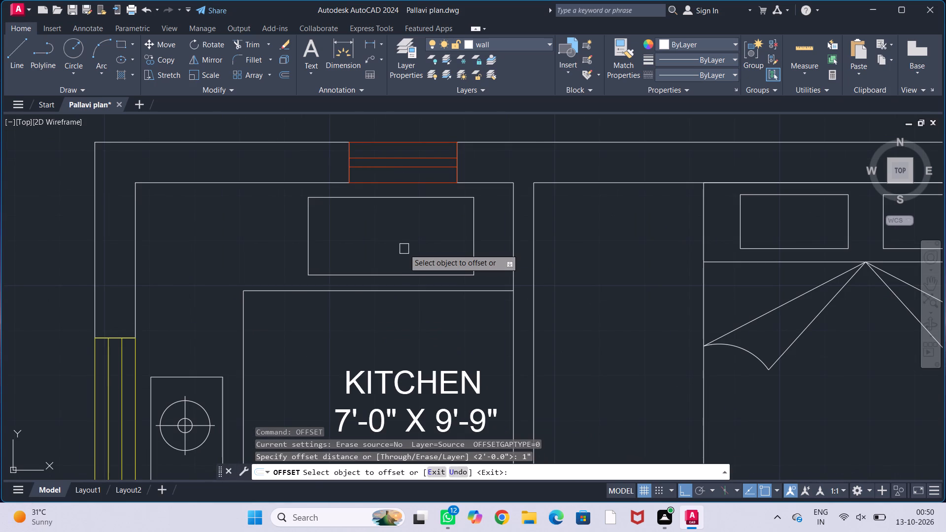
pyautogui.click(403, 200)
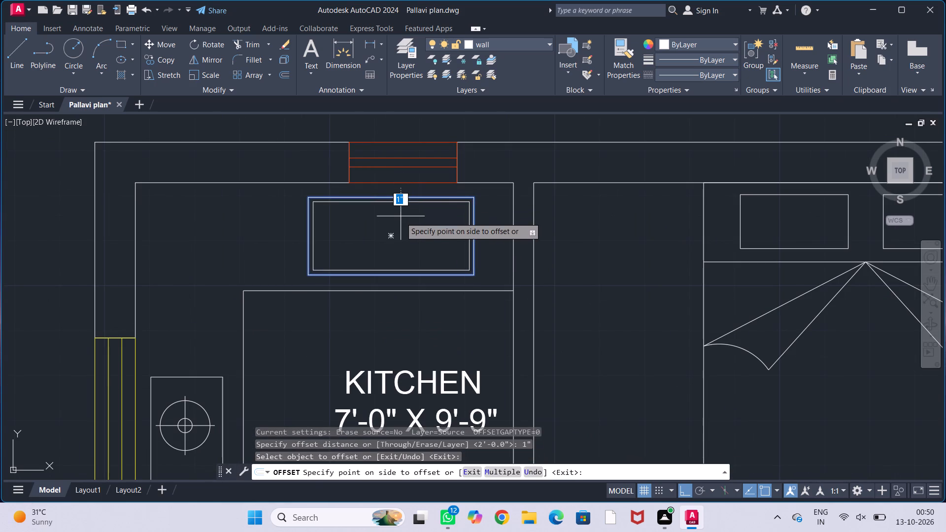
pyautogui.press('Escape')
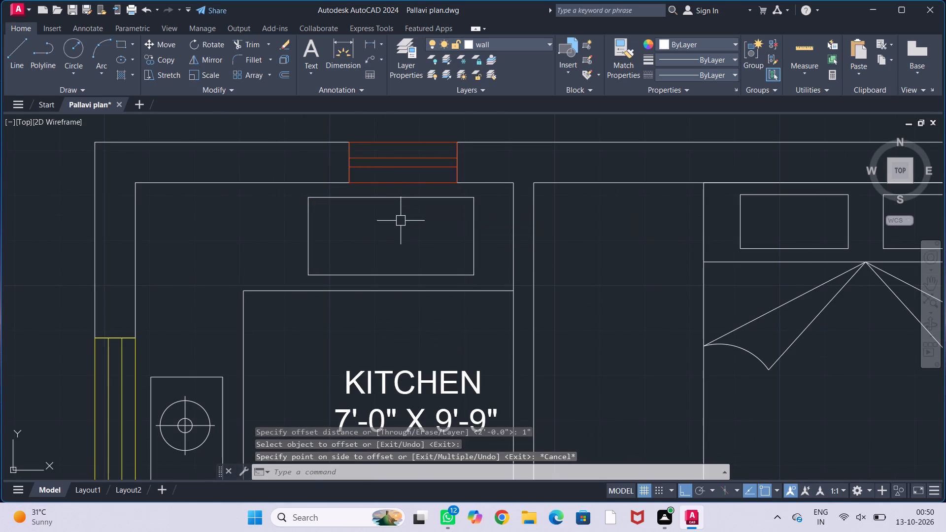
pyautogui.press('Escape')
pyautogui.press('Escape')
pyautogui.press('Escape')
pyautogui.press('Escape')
# Offset the upper counter's rectangle 2" inward.
pyautogui.write('OFF')
pyautogui.press('Return')
pyautogui.write('2"')
pyautogui.press('Return')
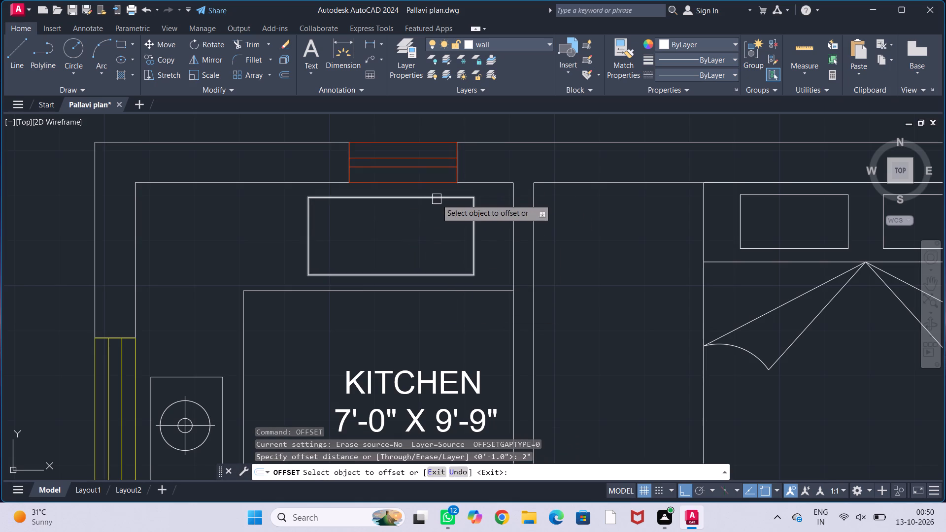
pyautogui.click(437, 199)
pyautogui.click(437, 227)
pyautogui.press('Escape')
pyautogui.press('Escape')
pyautogui.press('Escape')
pyautogui.press('Escape')
# Offset the inner rectangle of the counter fixture another 1" inward.
pyautogui.write('OFF')
pyautogui.press('Return')
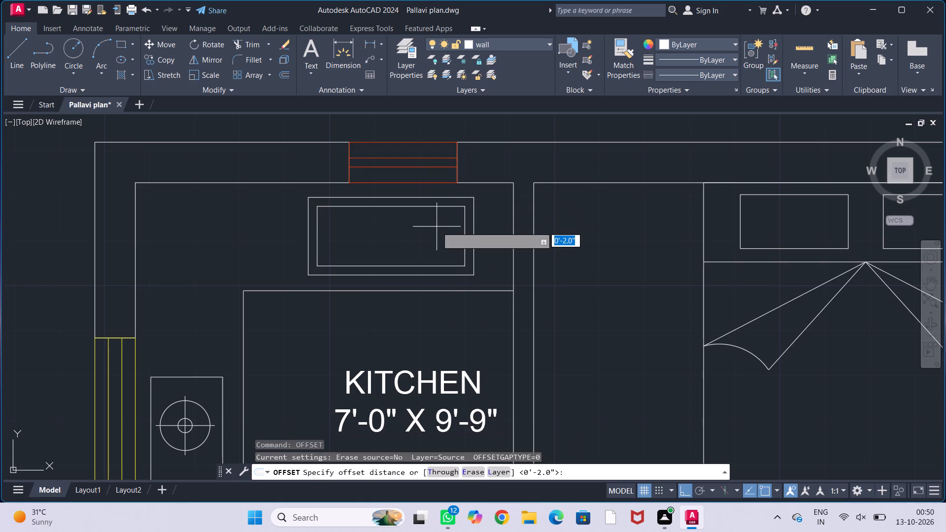
pyautogui.write('1"')
pyautogui.press('Return')
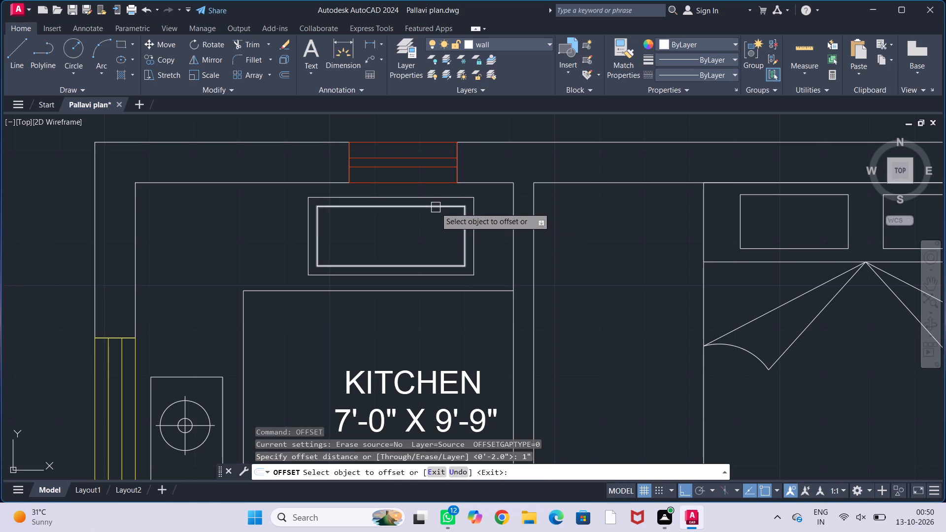
pyautogui.click(436, 207)
pyautogui.click(439, 238)
pyautogui.press('Escape')
pyautogui.press('Escape')
pyautogui.press('Escape')
pyautogui.press('Escape')
pyautogui.press('Escape')
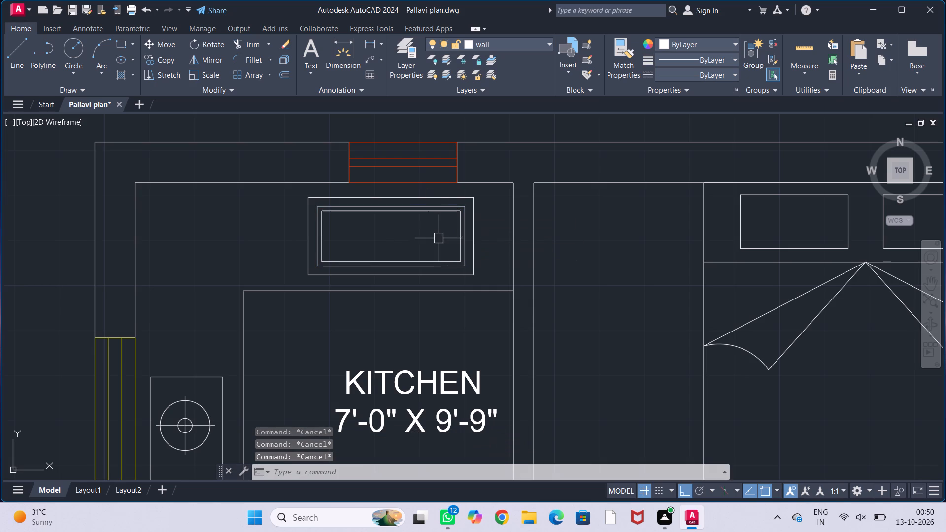
# Draw a vertical dividing line between the midpoints of the innermost rectangle's top and bottom edges.
pyautogui.moveTo(439, 238); pyautogui.dragTo(423, 245, button='middle')
pyautogui.press('l')
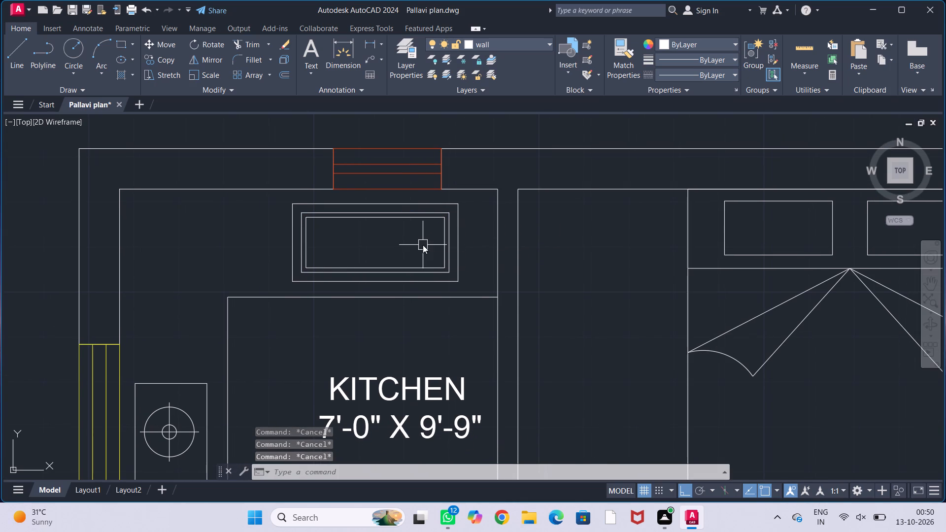
pyautogui.press('Return')
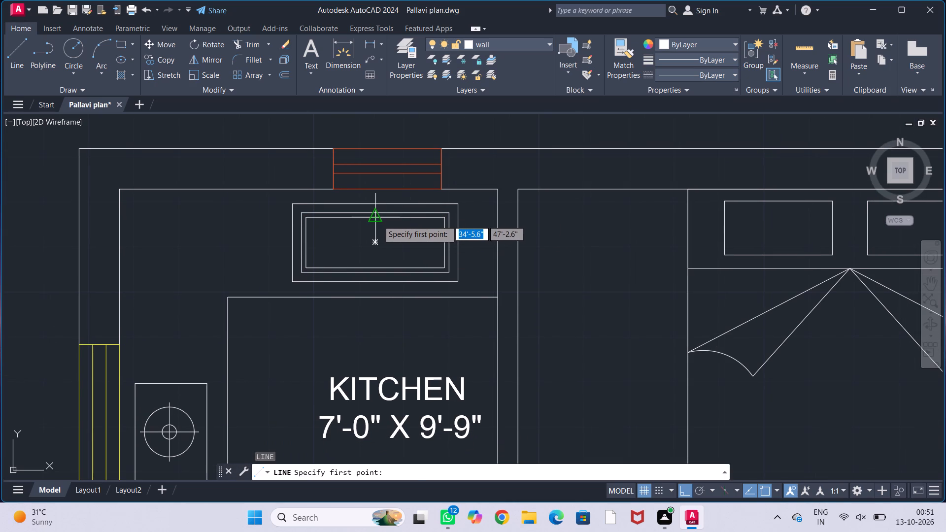
pyautogui.click(378, 220)
pyautogui.click(371, 265)
pyautogui.press('Escape')
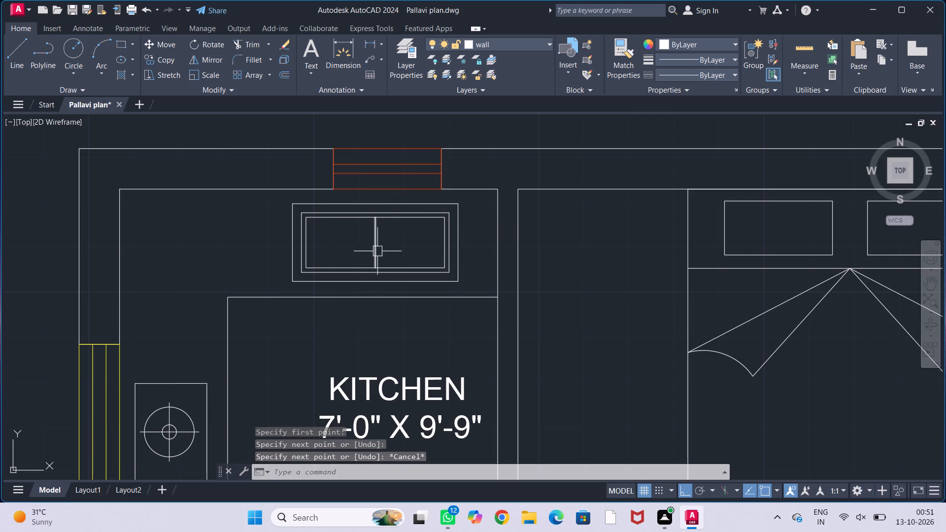
pyautogui.press('Escape')
pyautogui.press('Escape')
pyautogui.press('Escape')
# Draw a horizontal line near the fixture's top, from the vertical divider to the left edge of the middle rectangle.
pyautogui.scroll(1, 329, 234)
pyautogui.moveTo(329, 234); pyautogui.dragTo(323, 245, button='middle')
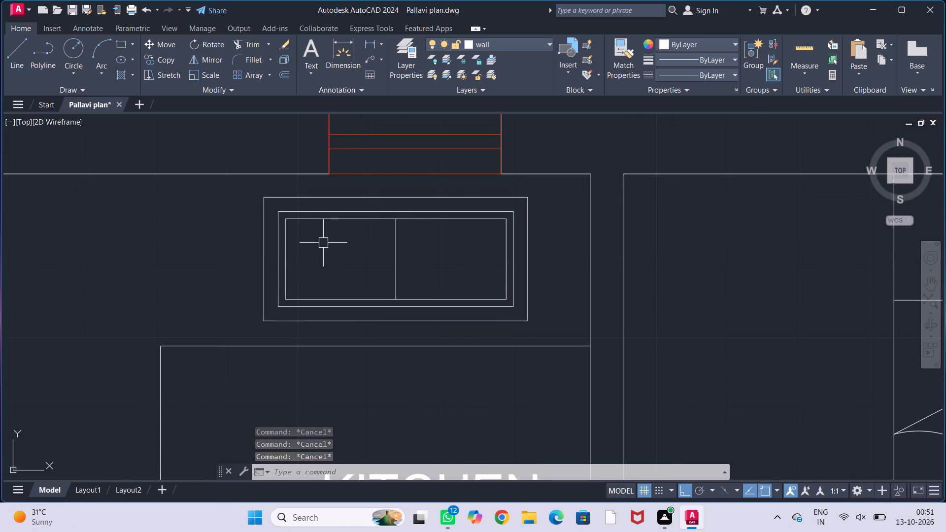
pyautogui.press('l')
pyautogui.press('Return')
pyautogui.scroll(2, 323, 243)
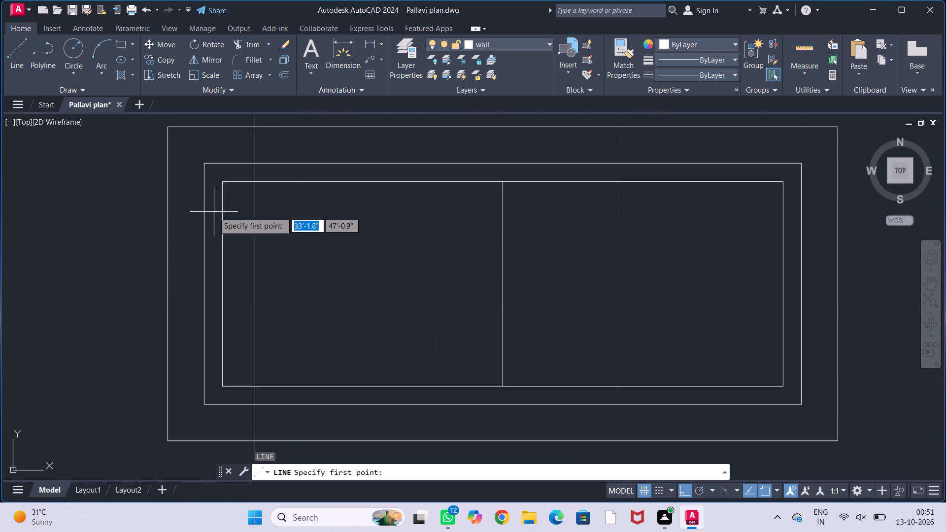
pyautogui.click(504, 204)
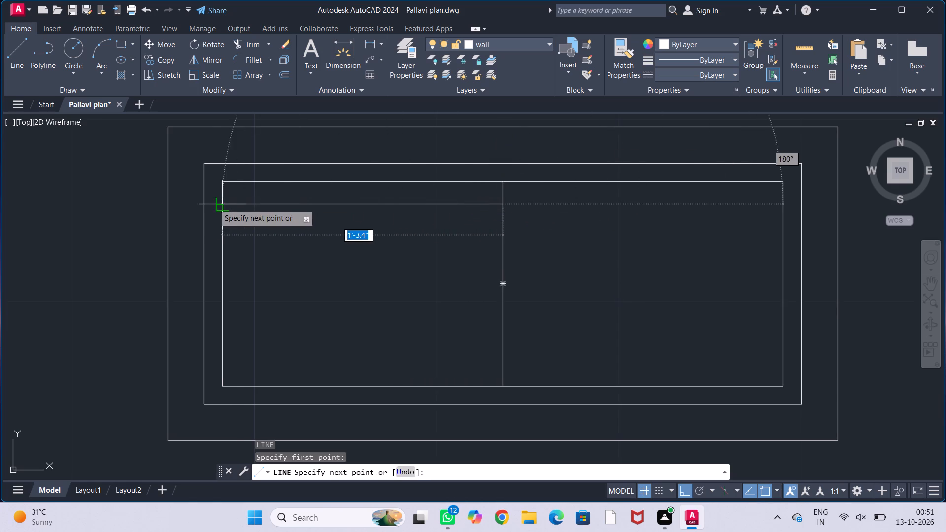
pyautogui.click(203, 205)
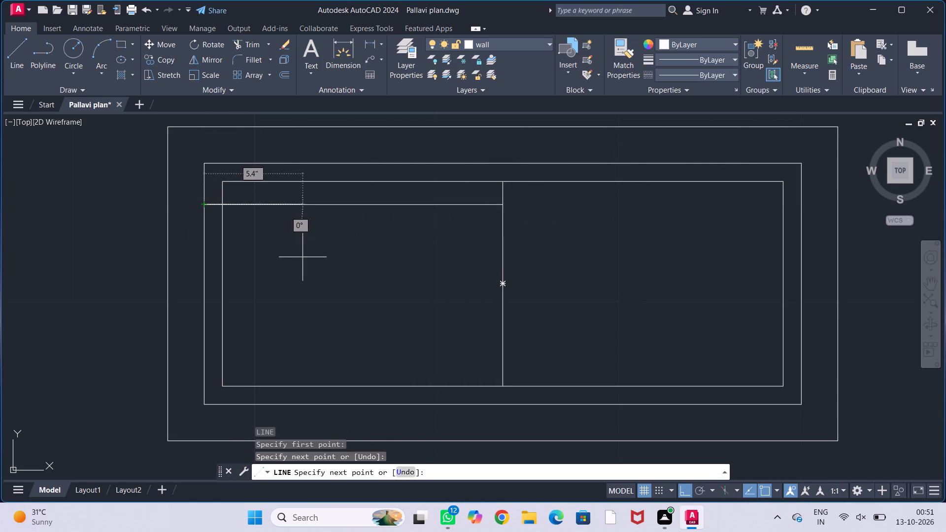
pyautogui.press('Escape')
pyautogui.press('Escape')
pyautogui.press('Escape')
pyautogui.press('Escape')
# Offset the horizontal line downward four times at 2" spacing to fill the fixture's left half with drainboard lines.
pyautogui.write('OFF')
pyautogui.press('Return')
pyautogui.write('2"')
pyautogui.press('Return')
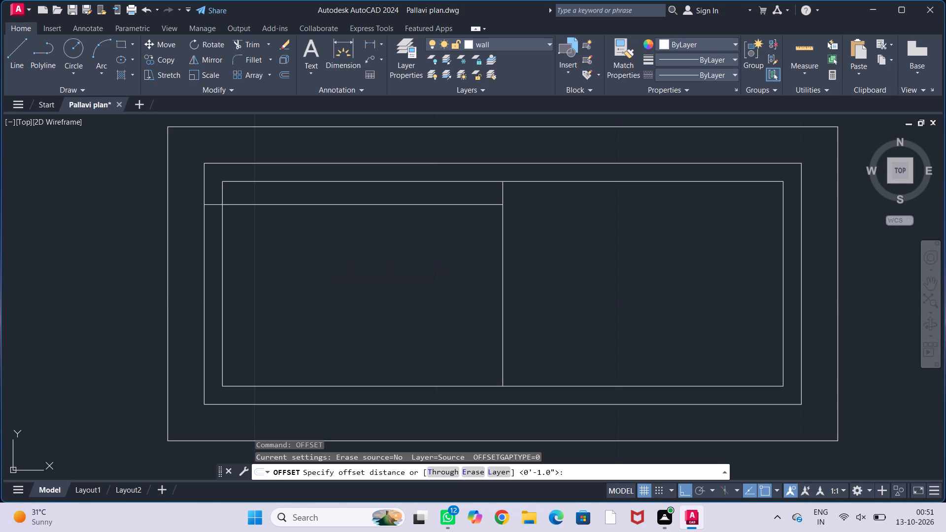
pyautogui.click(338, 202)
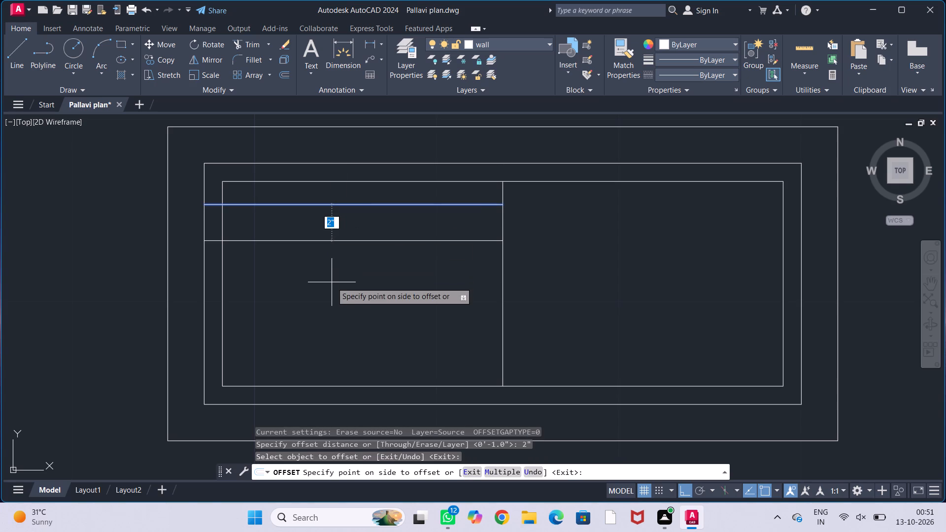
pyautogui.click(332, 282)
pyautogui.click(342, 240)
pyautogui.click(342, 275)
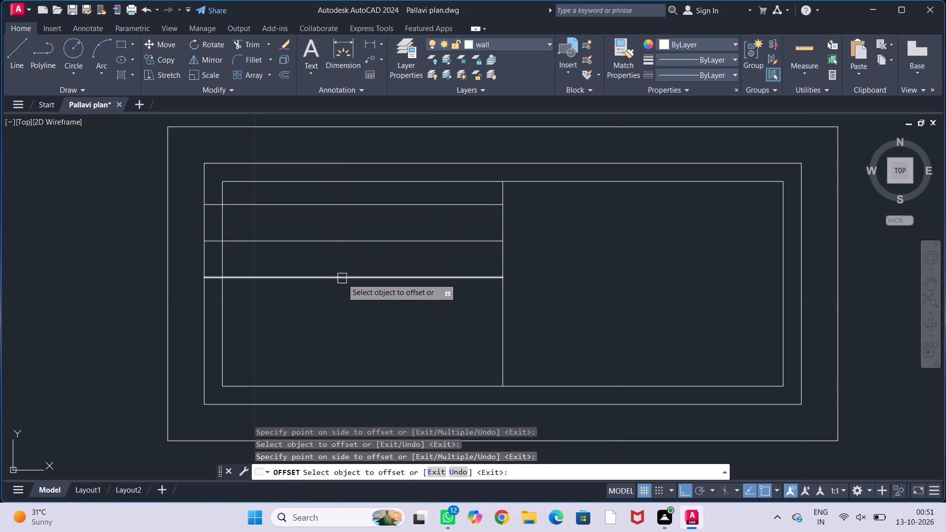
pyautogui.moveTo(342, 278); pyautogui.dragTo(342, 295)
pyautogui.click(342, 309)
pyautogui.moveTo(345, 317); pyautogui.dragTo(345, 324)
pyautogui.click(346, 336)
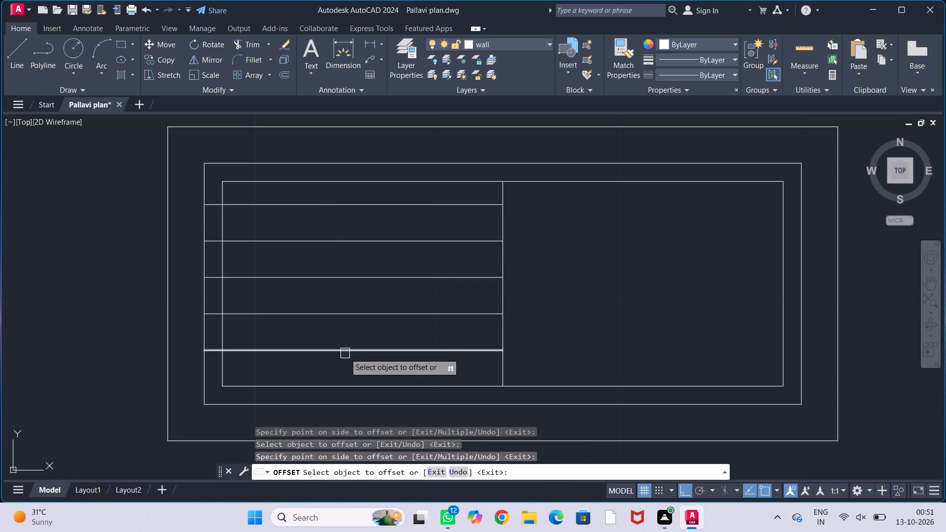
pyautogui.press('Escape')
pyautogui.press('Escape')
pyautogui.press('Escape')
pyautogui.press('Escape')
# Draw a 1" by 1' upright rectangle rising from inside the fixture's right half, across its top edge.
pyautogui.scroll(-1, 518, 324)
pyautogui.scroll(-1, 564, 320)
pyautogui.moveTo(558, 320); pyautogui.dragTo(418, 302, button='middle')
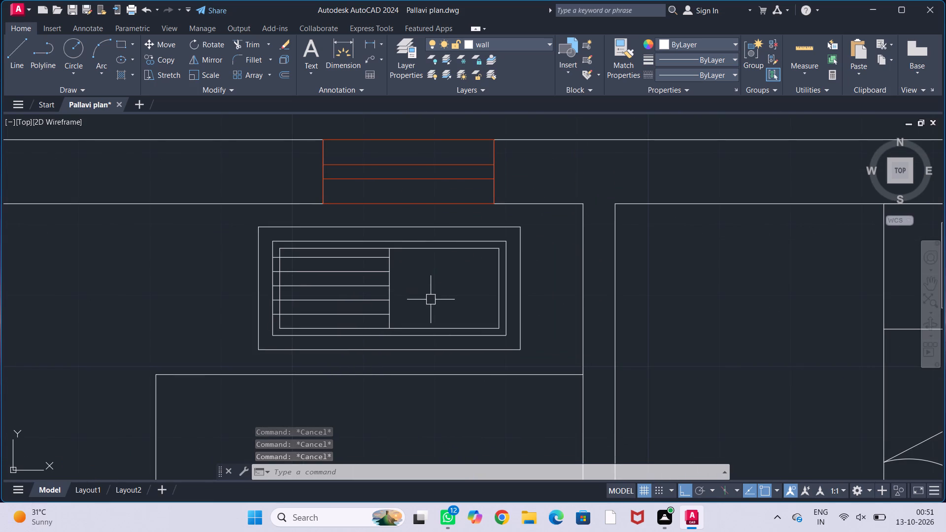
pyautogui.moveTo(426, 304); pyautogui.dragTo(365, 299, button='middle')
pyautogui.scroll(1, 363, 291)
pyautogui.moveTo(382, 281); pyautogui.dragTo(348, 290, button='middle')
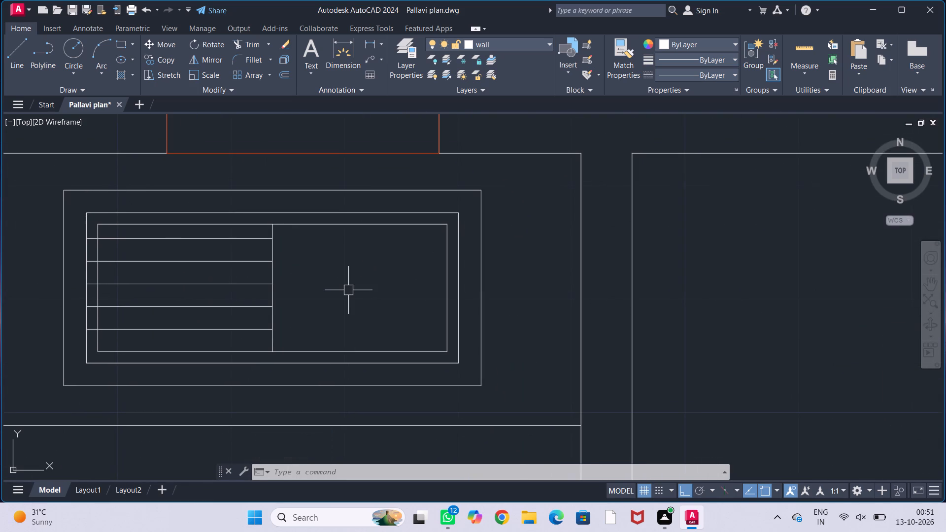
pyautogui.write('REC')
pyautogui.press('Return')
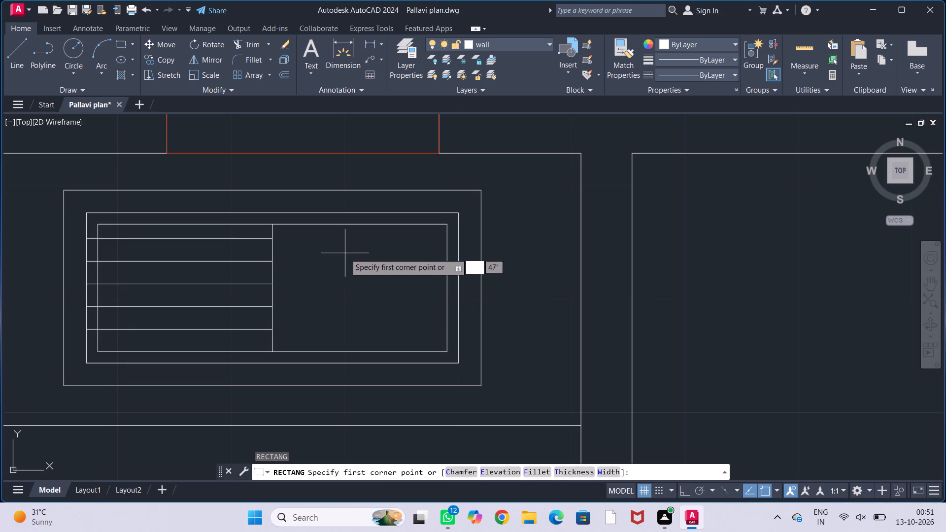
pyautogui.click(345, 253)
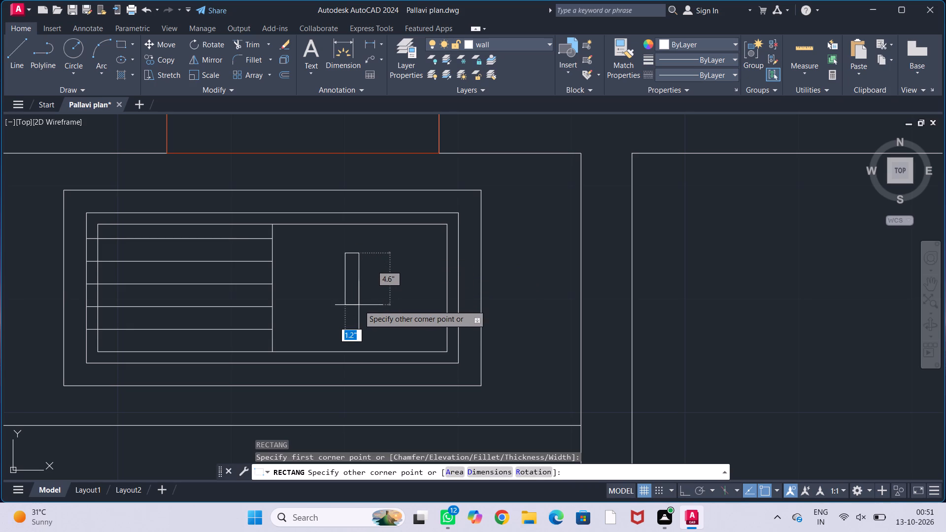
pyautogui.write('1"')
pyautogui.press(',')
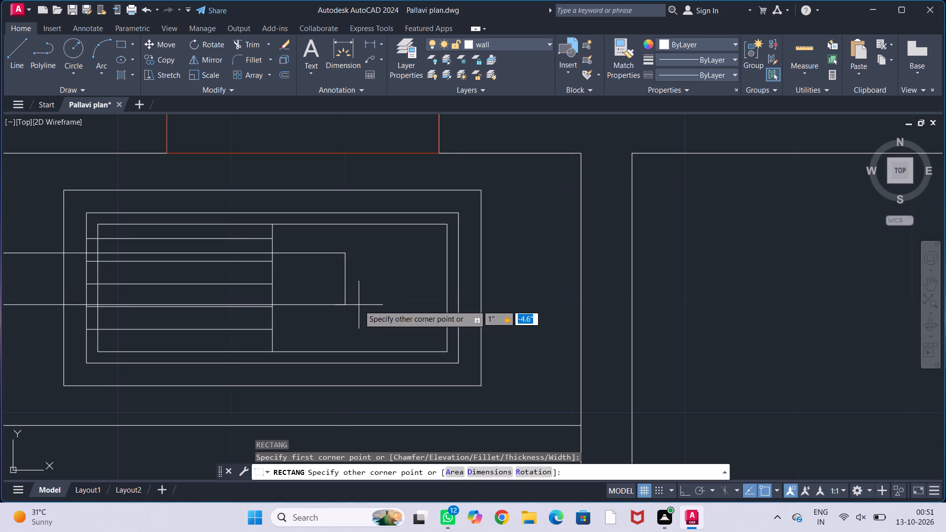
pyautogui.write("1'")
pyautogui.press('Return')
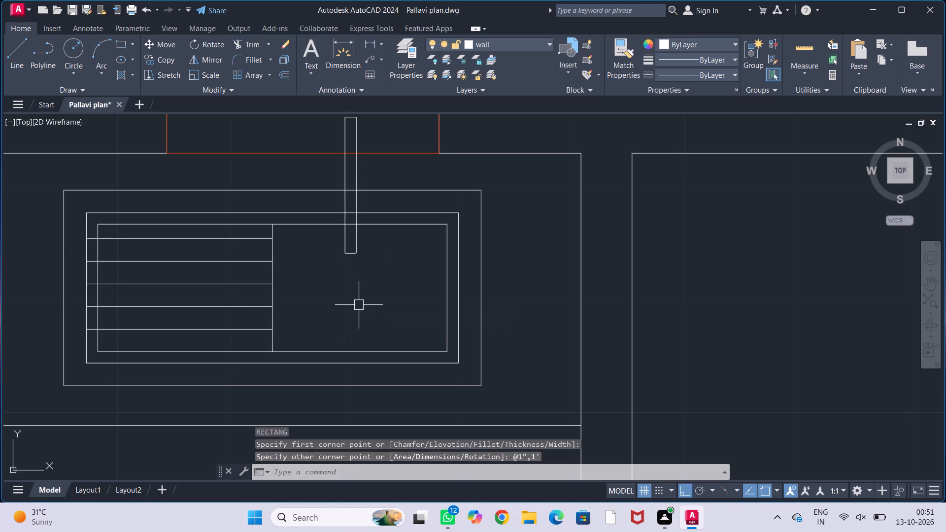
# Stretch the narrow rectangle's bottom edge up to the midpoint of its long sides, halving its length.
pyautogui.click(357, 179)
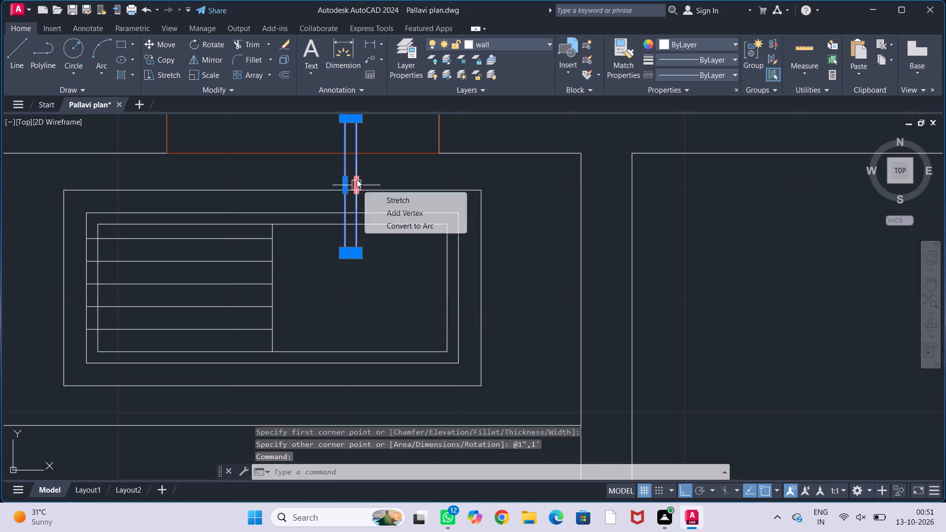
pyautogui.scroll(2, 361, 152)
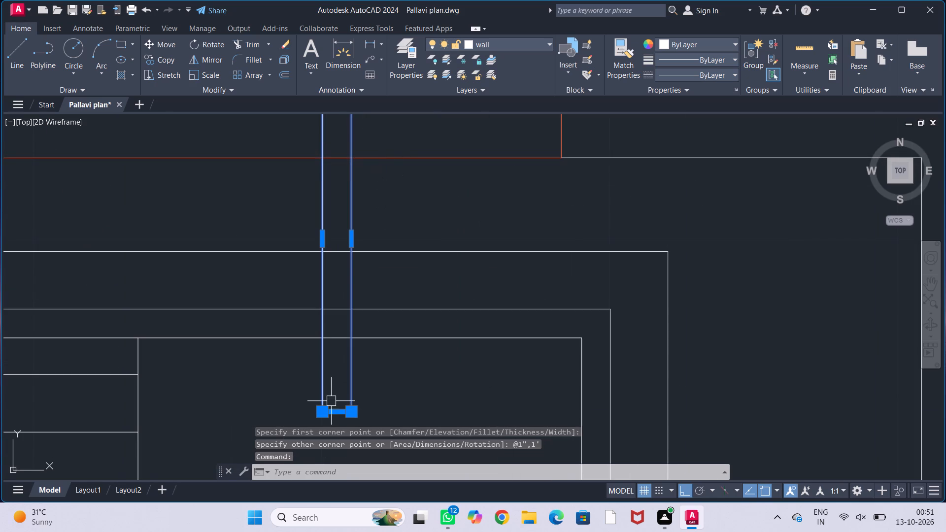
pyautogui.click(333, 409)
pyautogui.scroll(-1, 336, 279)
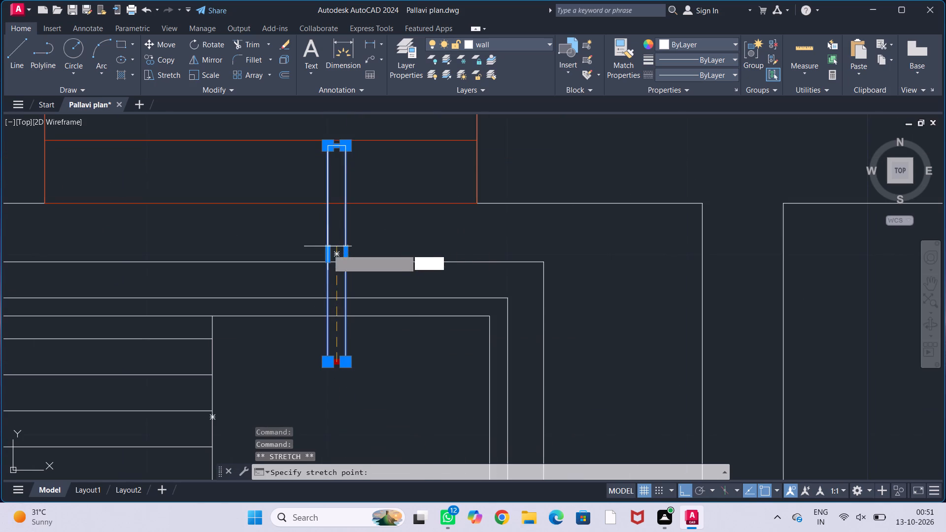
pyautogui.click(338, 251)
pyautogui.press('Escape')
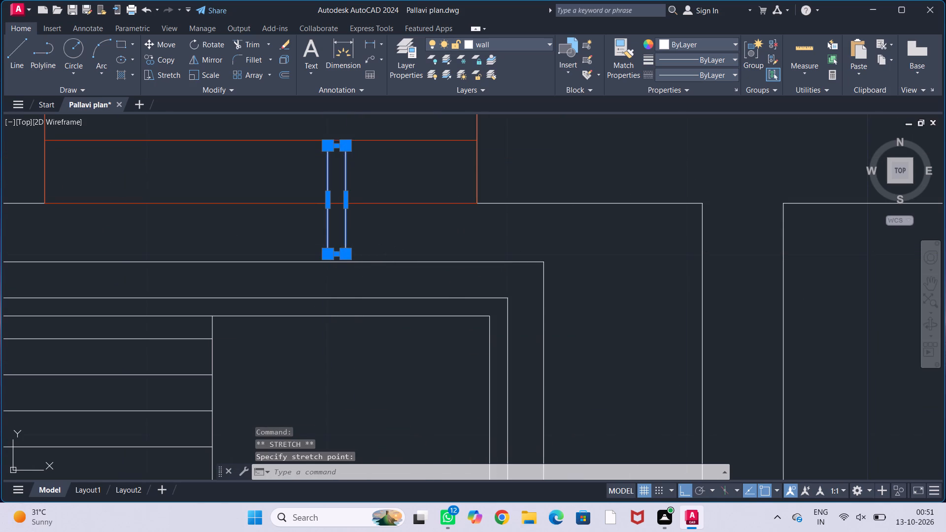
pyautogui.press('Escape')
# Stretch the narrow rectangle's right side inward to the midpoint of its short edges, halving its width.
pyautogui.click(345, 240)
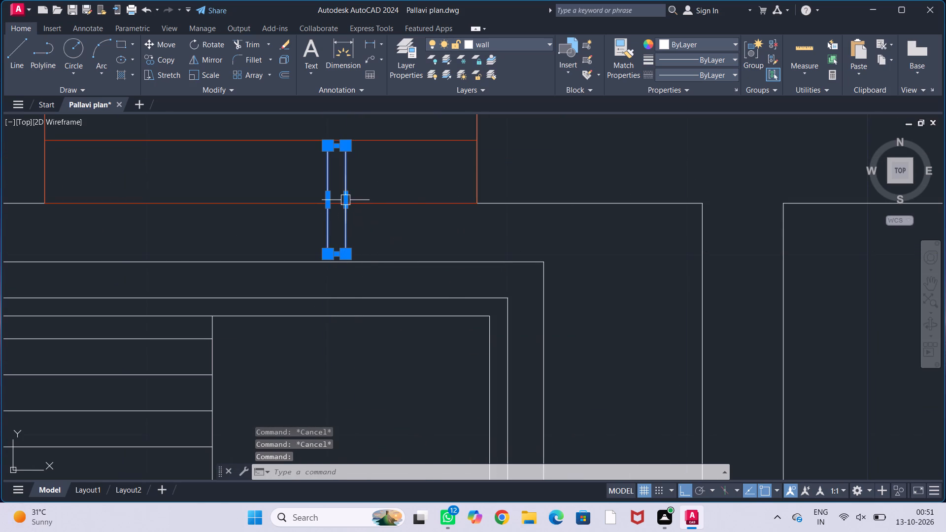
pyautogui.click(348, 199)
pyautogui.click(335, 200)
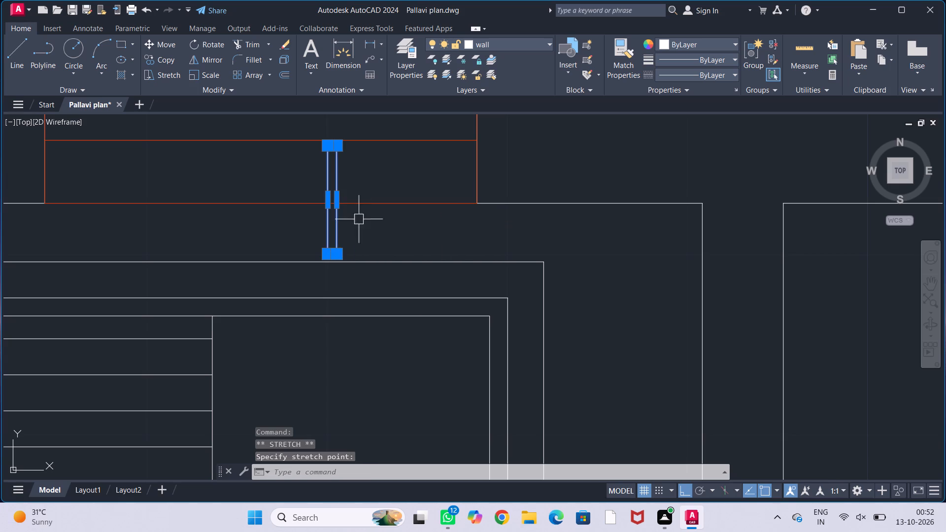
pyautogui.press('Escape')
pyautogui.press('Escape')
# Move the narrow rectangle by its top edge's midpoint down onto the top edge of the sink basin's inner outline.
pyautogui.click(335, 244)
pyautogui.moveTo(387, 244); pyautogui.dragTo(387, 244, button='middle')
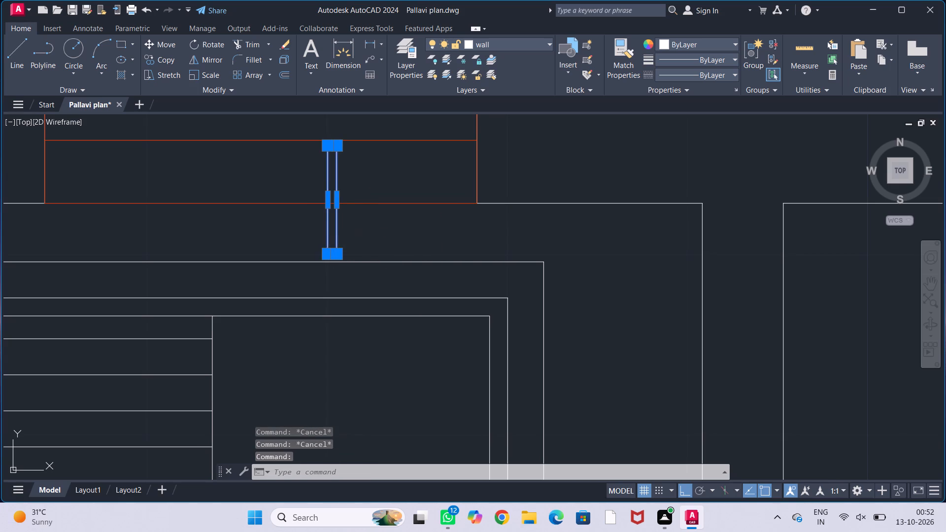
pyautogui.moveTo(387, 244); pyautogui.dragTo(374, 210, button='middle')
pyautogui.press('m')
pyautogui.press('Return')
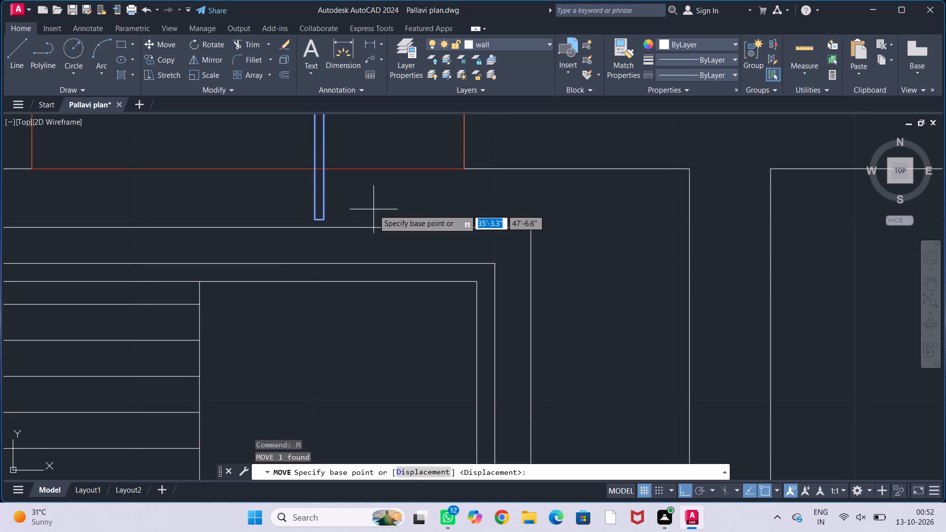
pyautogui.moveTo(378, 269); pyautogui.dragTo(381, 300, button='middle')
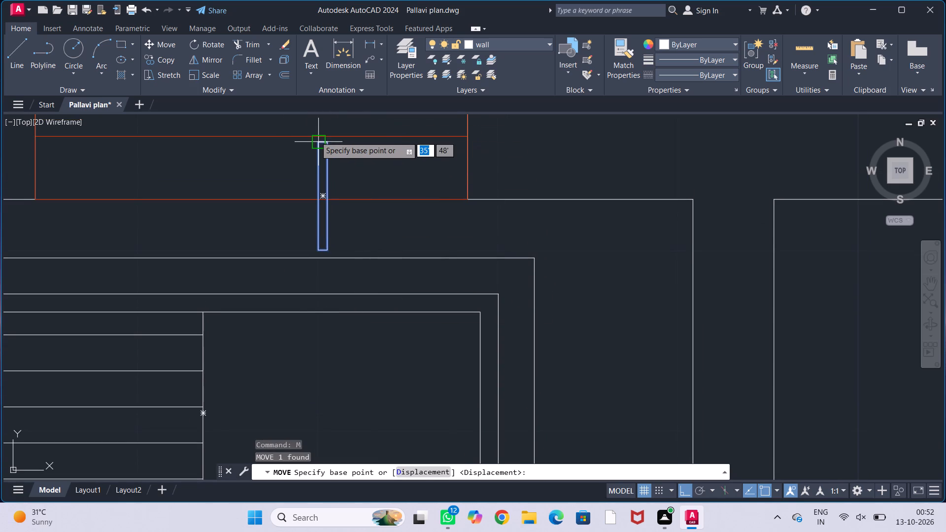
pyautogui.click(323, 139)
pyautogui.moveTo(362, 284); pyautogui.dragTo(337, 207, button='middle')
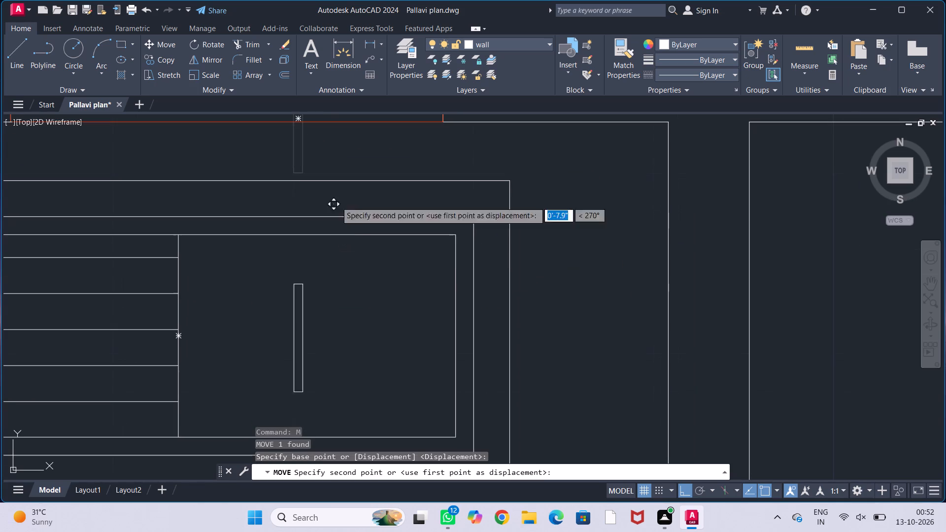
pyautogui.click(322, 236)
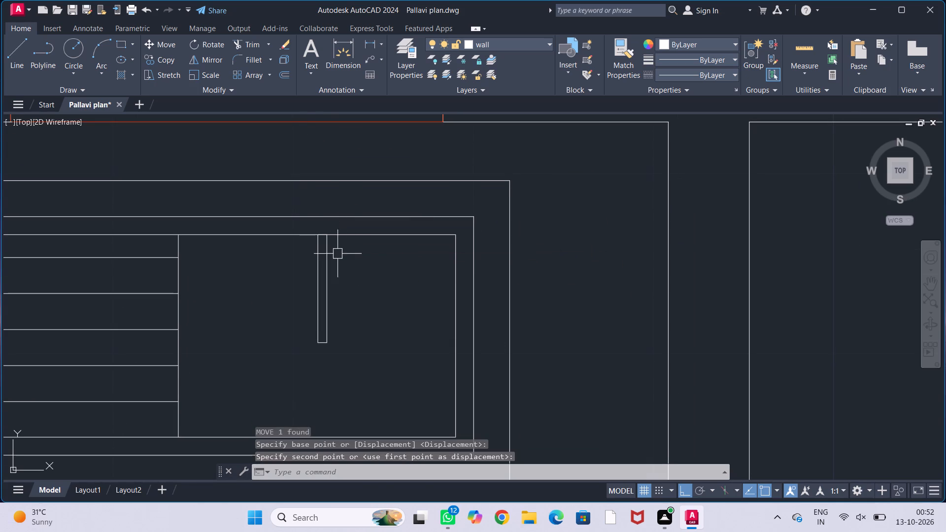
# Try to rotate the narrow rectangle about its lower-right corner, turning ortho mode off.
pyautogui.click(322, 272)
pyautogui.write('RO')
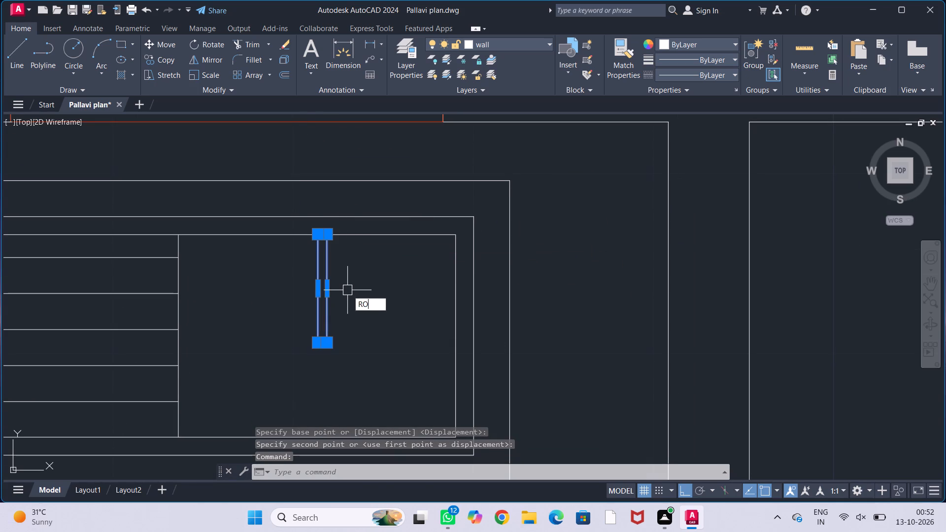
pyautogui.press('Return')
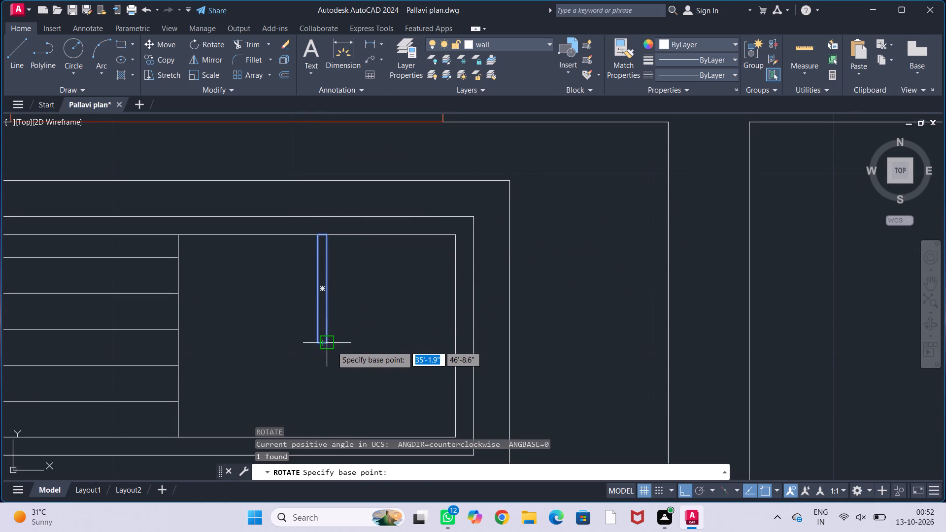
pyautogui.click(332, 346)
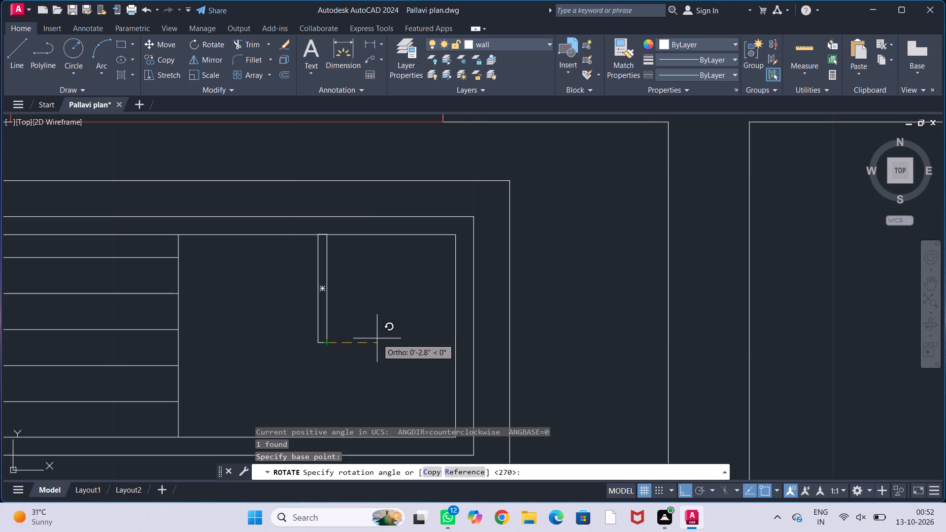
pyautogui.press('F8')
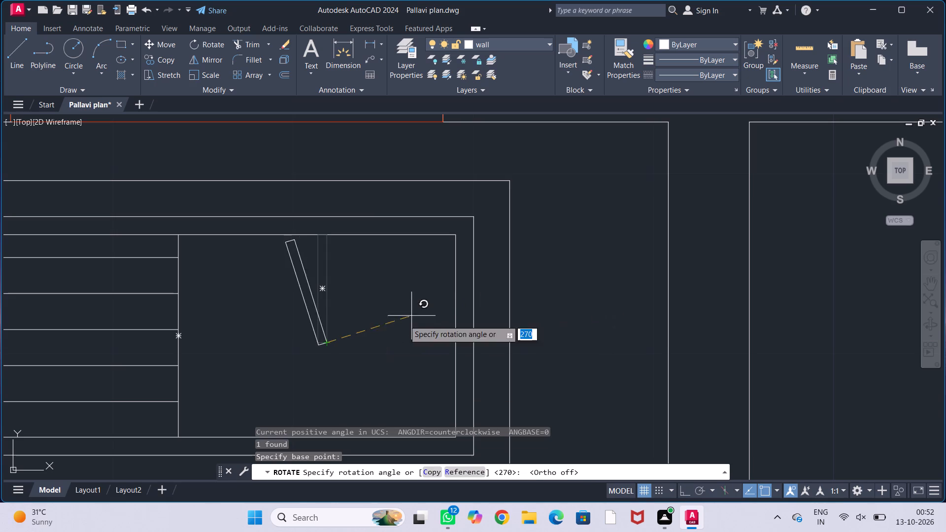
pyautogui.press('Escape')
pyautogui.press('Escape')
pyautogui.press('Escape')
# Rotate the narrow rectangle about its top edge's midpoint so its lower end swings to the right, slanting across the basin.
pyautogui.click(331, 315)
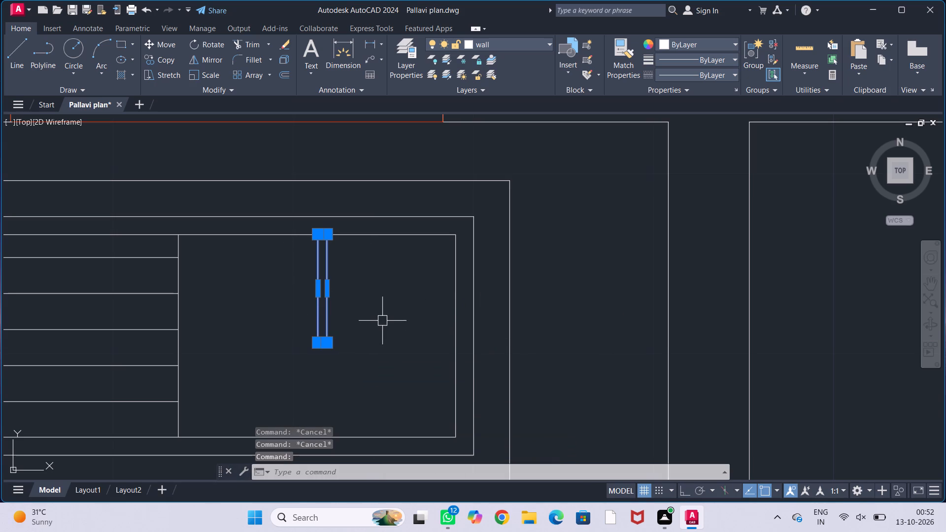
pyautogui.write('RP')
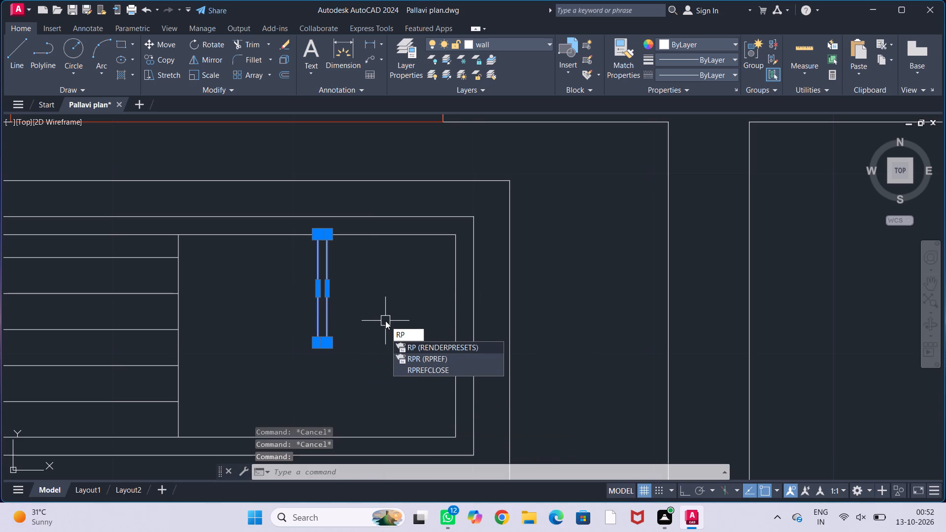
pyautogui.press('BackSpace')
pyautogui.press('o')
pyautogui.press('Return')
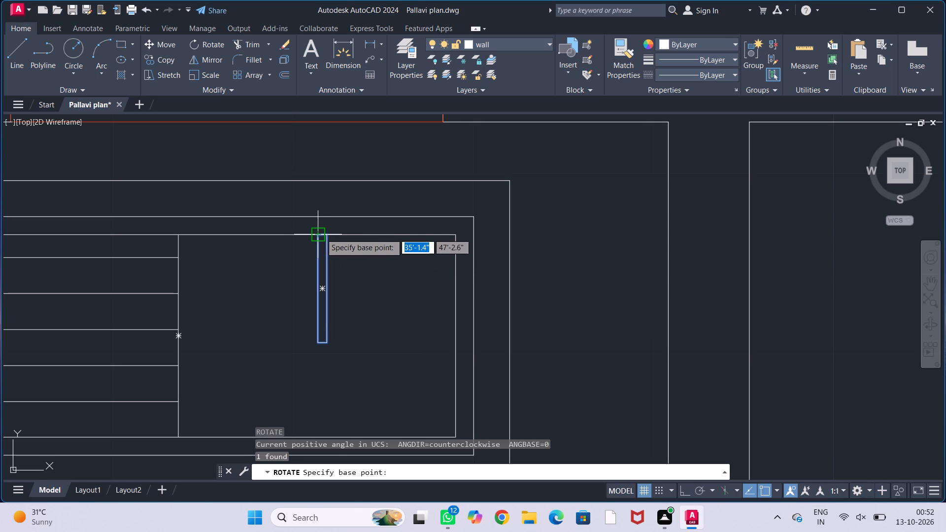
pyautogui.scroll(3, 321, 233)
pyautogui.click(321, 233)
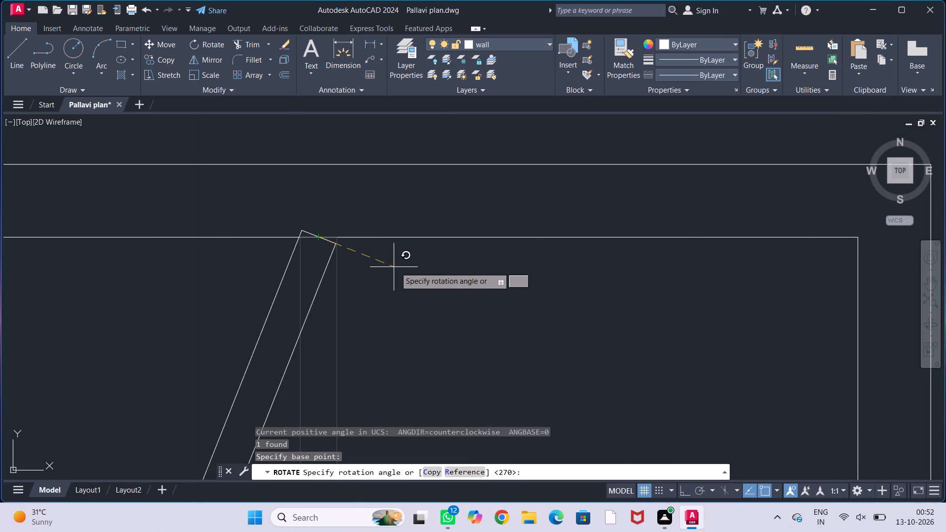
pyautogui.scroll(-2, 399, 190)
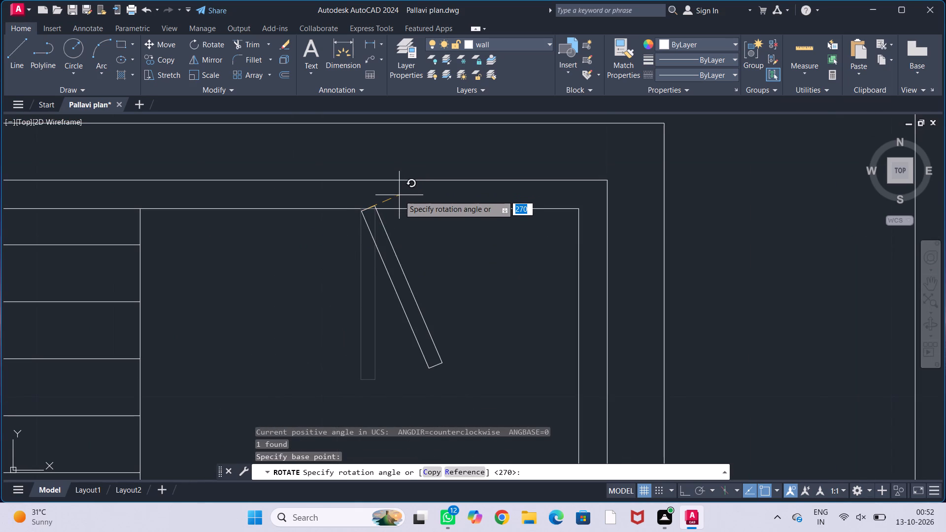
pyautogui.click(407, 190)
pyautogui.press('Escape')
pyautogui.press('Escape')
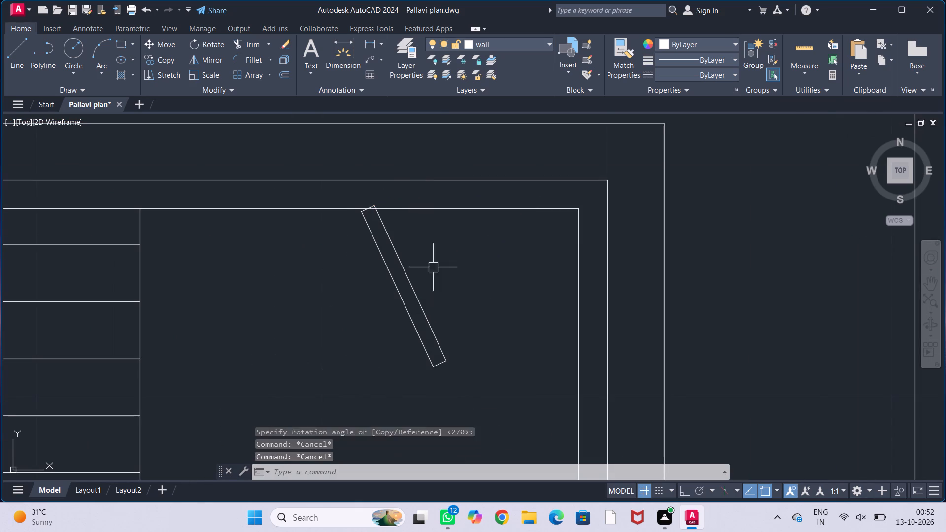
pyautogui.press('Escape')
pyautogui.press('Escape')
# Draw a circle of about 0.5" radius at the tap rectangle's upper end, within the sink's rim.
pyautogui.press('c')
pyautogui.press('Return')
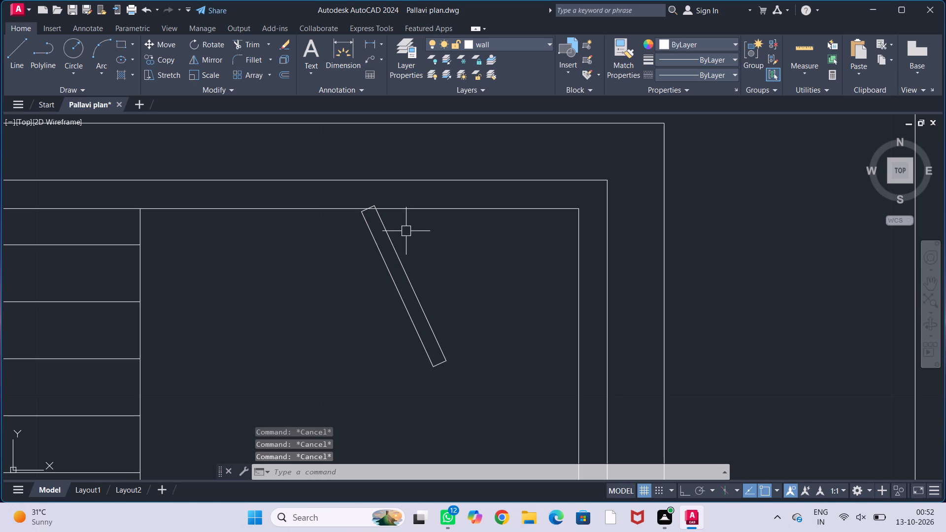
pyautogui.click(365, 194)
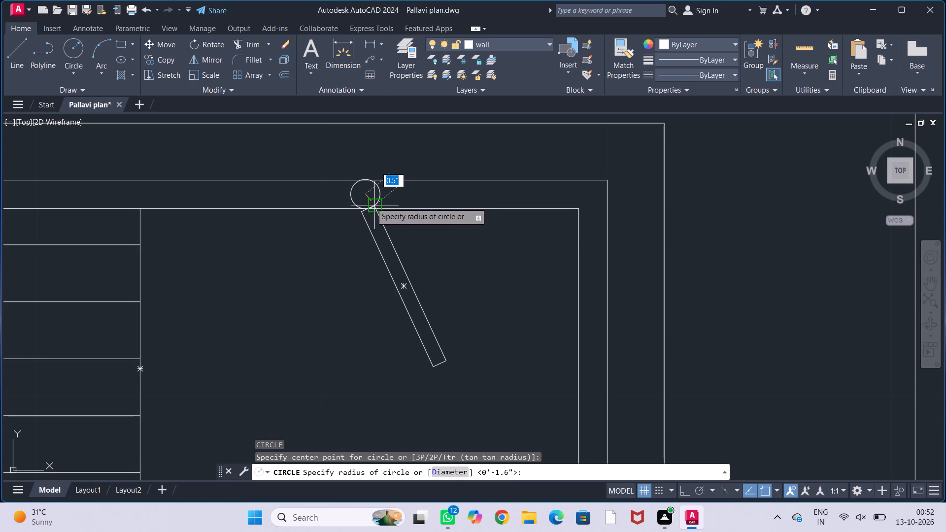
pyautogui.click(371, 202)
pyautogui.press('Escape')
pyautogui.press('Escape')
pyautogui.press('Escape')
# Draw a drain circle of about 0.9" radius inside the sink basin, to the left of the slanted tap.
pyautogui.moveTo(435, 267); pyautogui.dragTo(443, 246, button='middle')
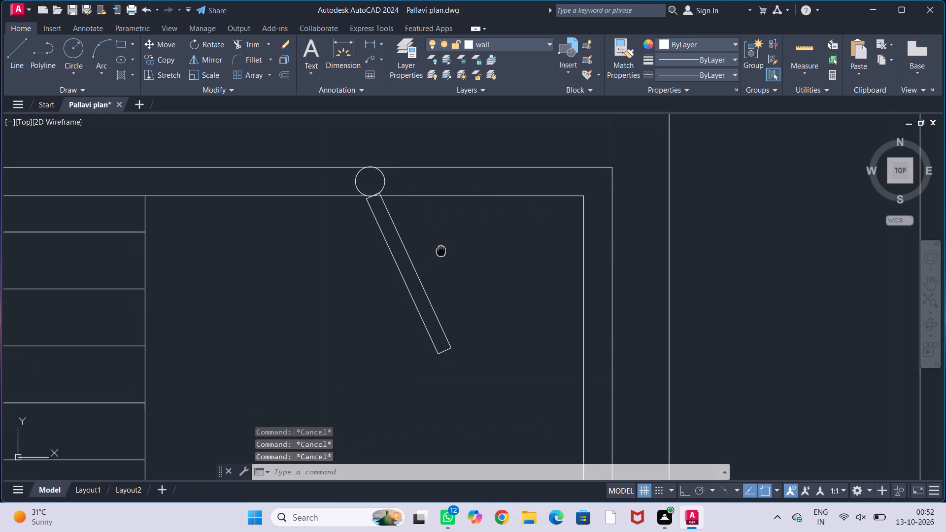
pyautogui.moveTo(443, 246); pyautogui.dragTo(443, 245, button='middle')
pyautogui.press('c')
pyautogui.press('Return')
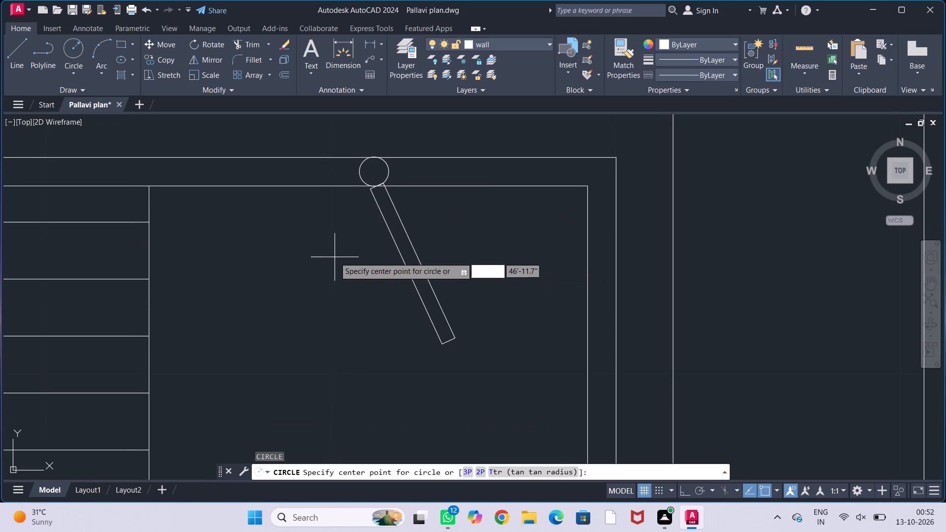
pyautogui.click(324, 278)
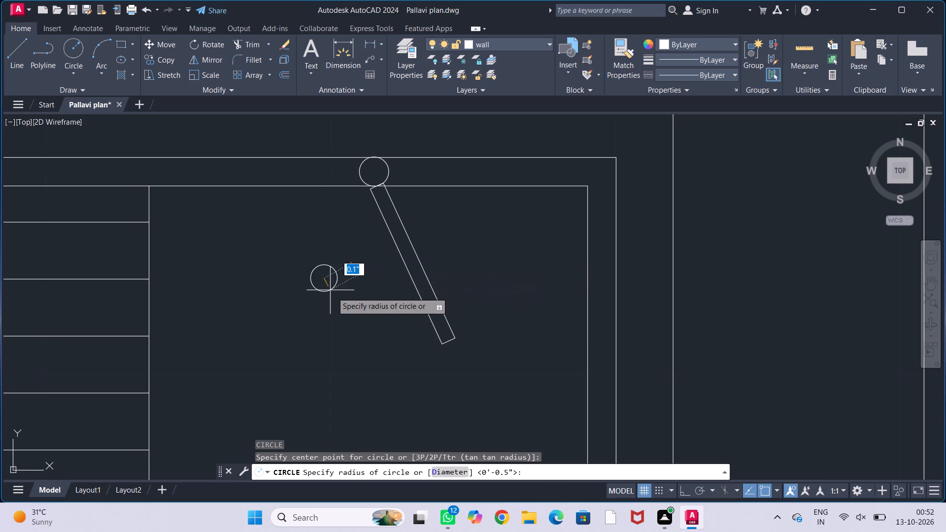
pyautogui.click(341, 297)
pyautogui.press('Escape')
pyautogui.press('Escape')
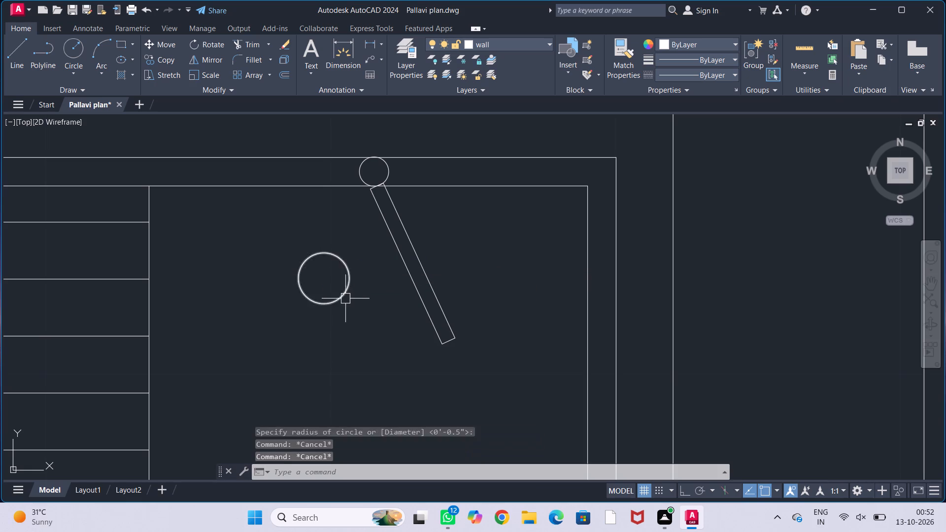
pyautogui.press('Escape')
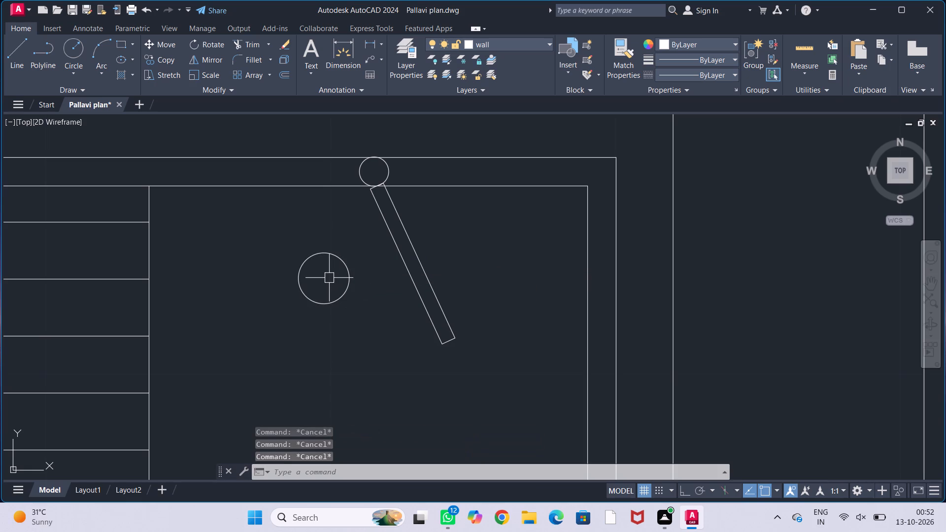
# Draw a smaller concentric circle of about 0.5" radius inside the drain circle.
pyautogui.press('c')
pyautogui.press('Return')
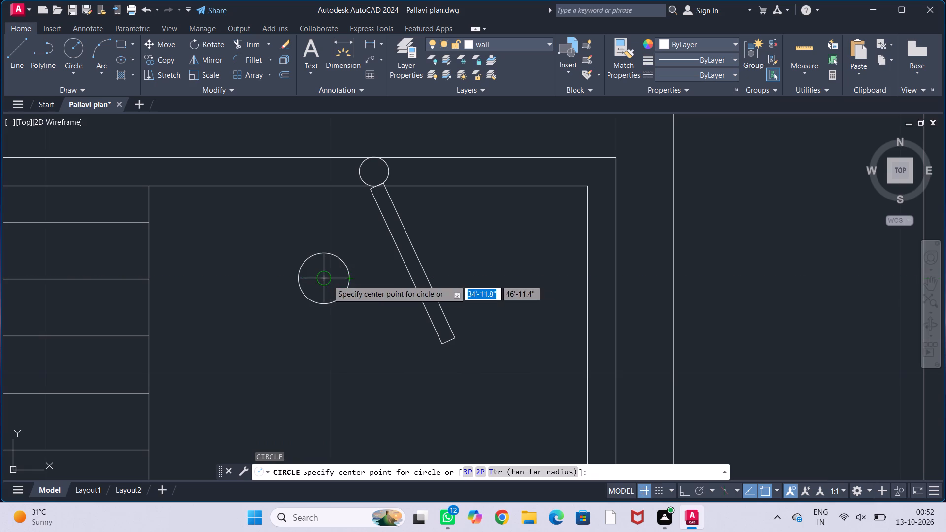
pyautogui.click(327, 280)
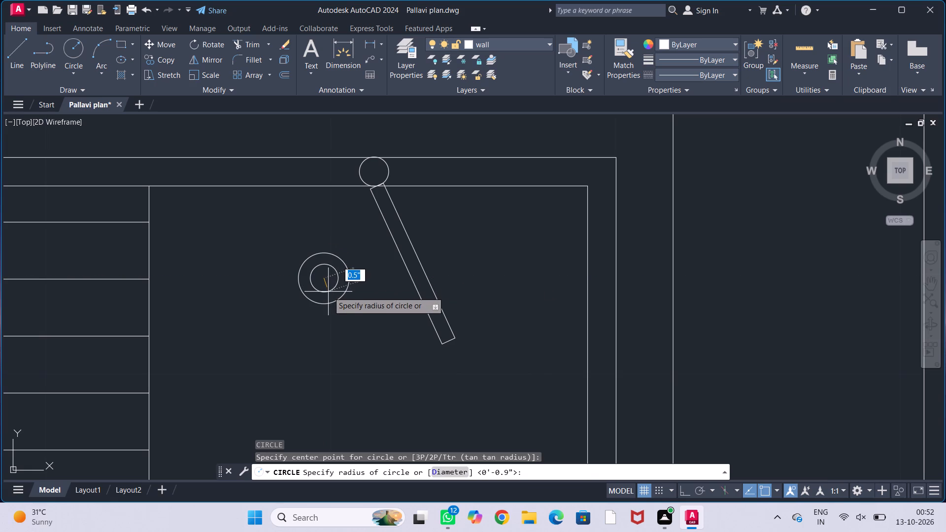
pyautogui.click(328, 293)
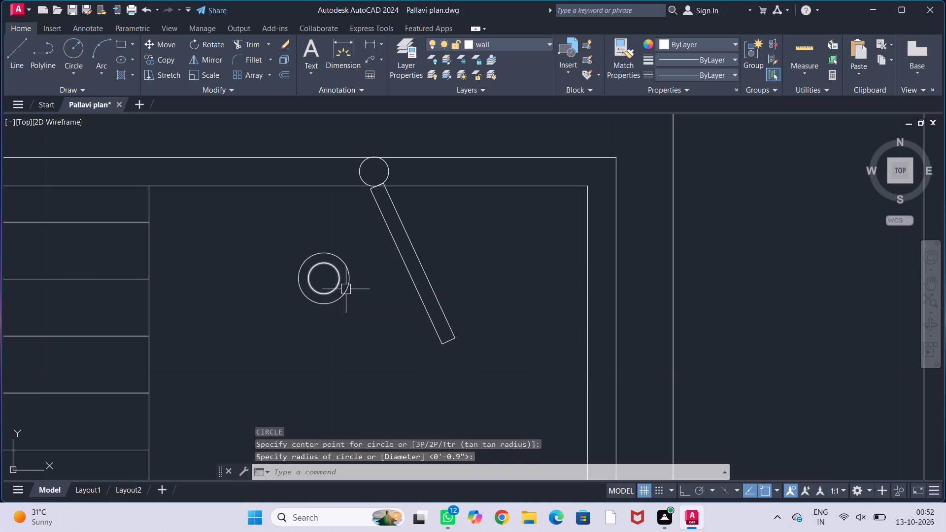
pyautogui.press('Escape')
pyautogui.press('Escape')
pyautogui.press('Escape')
pyautogui.press('Escape')
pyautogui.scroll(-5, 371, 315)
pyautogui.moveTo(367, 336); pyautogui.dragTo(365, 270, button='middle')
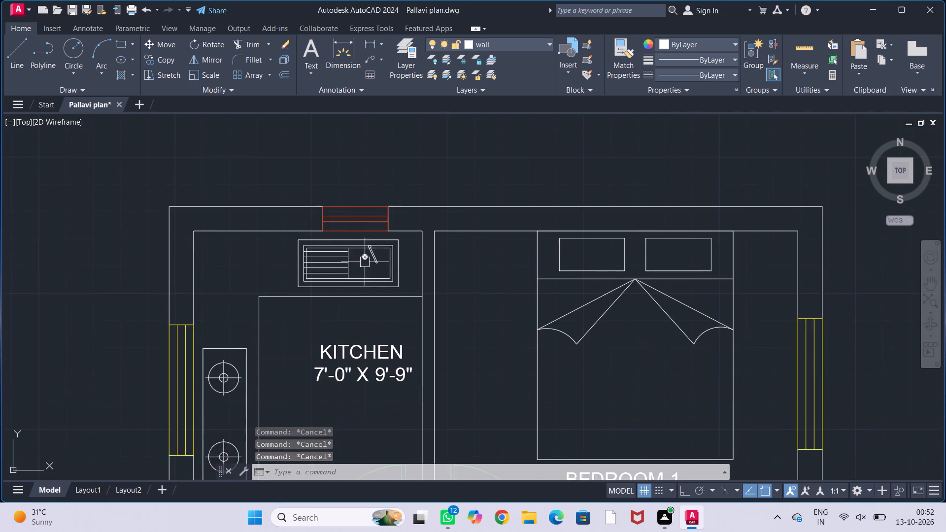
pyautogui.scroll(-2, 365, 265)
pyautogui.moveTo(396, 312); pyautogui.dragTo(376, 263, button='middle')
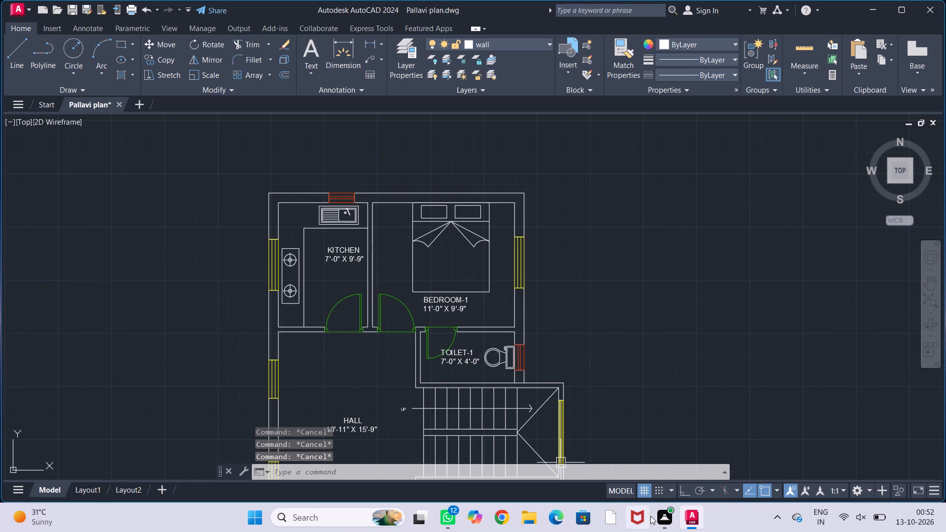
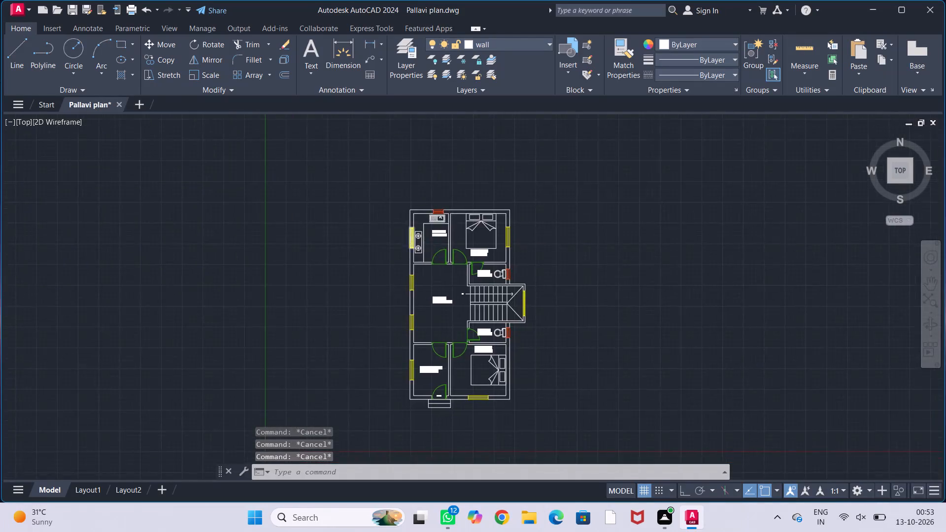
# Save the floor plan drawing.
pyautogui.moveTo(476, 223); pyautogui.dragTo(413, 244, button='middle')
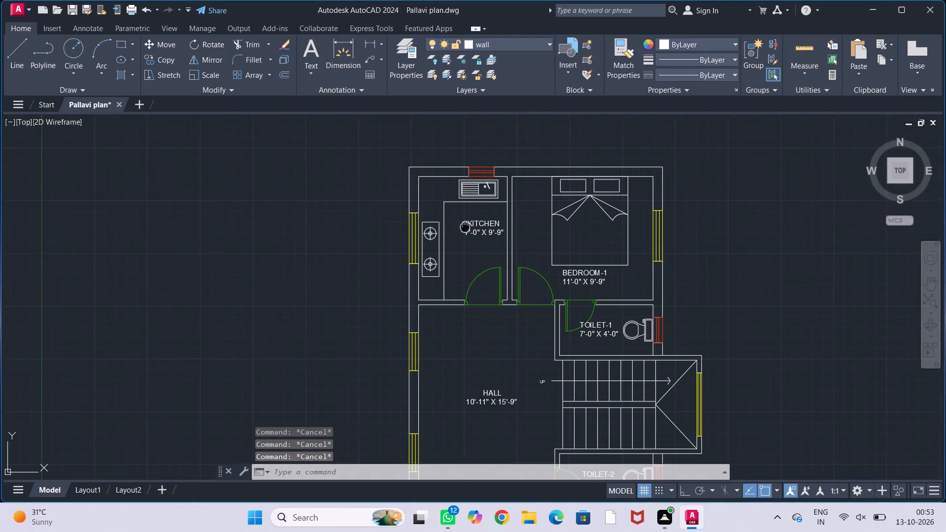
pyautogui.moveTo(435, 264); pyautogui.dragTo(413, 240, button='middle')
pyautogui.scroll(-2, 407, 246)
pyautogui.moveTo(557, 258); pyautogui.dragTo(552, 233, button='middle')
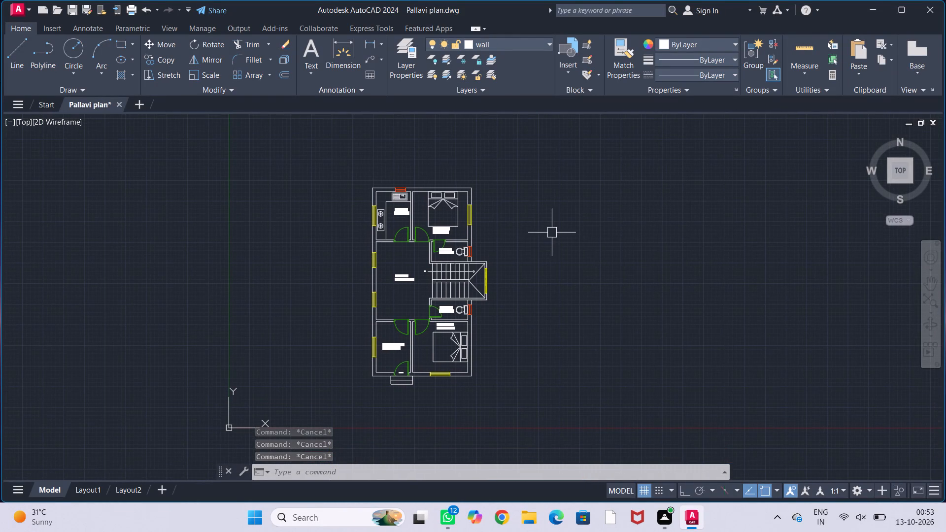
pyautogui.hotkey('ctrl', 's')
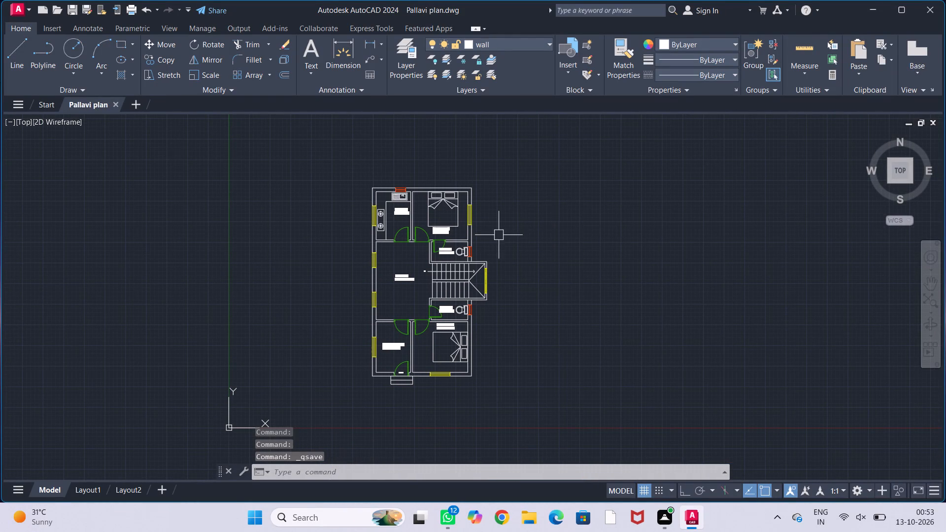
# Assign the kitchen counter lines, two-burner stove and complete sink to the furniture layer.
pyautogui.scroll(1, 500, 249)
pyautogui.moveTo(503, 249); pyautogui.dragTo(530, 232, button='middle')
pyautogui.moveTo(337, 159); pyautogui.dragTo(333, 194, button='middle')
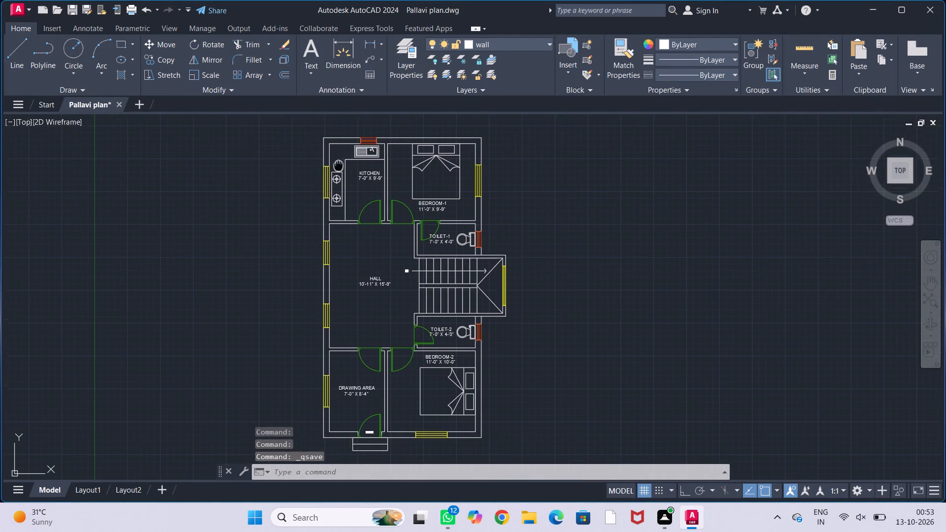
pyautogui.moveTo(333, 194); pyautogui.dragTo(321, 247, button='middle')
pyautogui.scroll(1, 316, 252)
pyautogui.scroll(1, 346, 278)
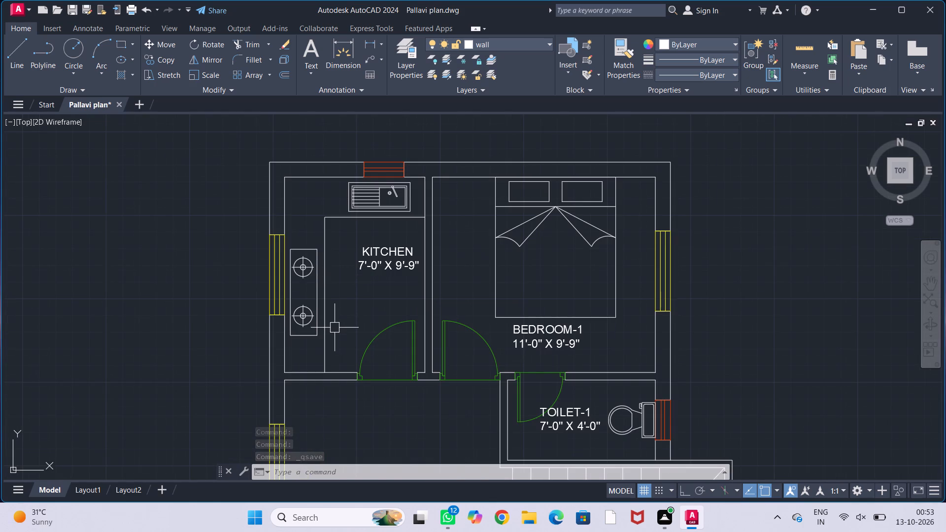
pyautogui.click(335, 328)
pyautogui.click(297, 279)
pyautogui.scroll(2, 297, 271)
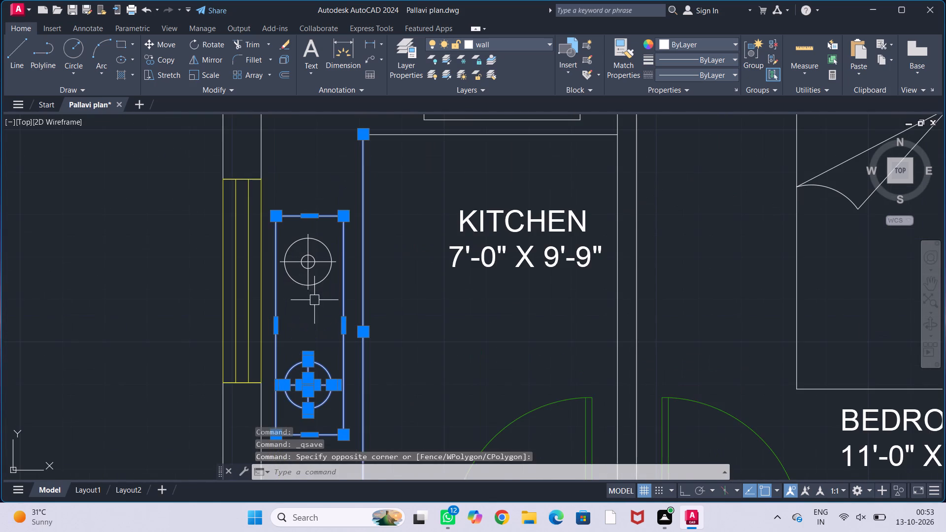
pyautogui.click(314, 300)
pyautogui.click(295, 233)
pyautogui.moveTo(448, 238); pyautogui.dragTo(338, 353, button='middle')
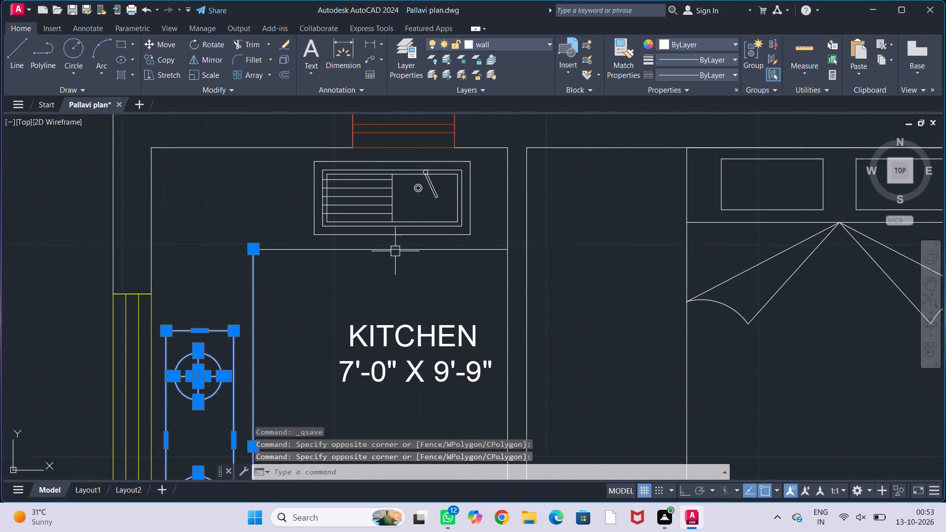
pyautogui.click(454, 263)
pyautogui.click(356, 176)
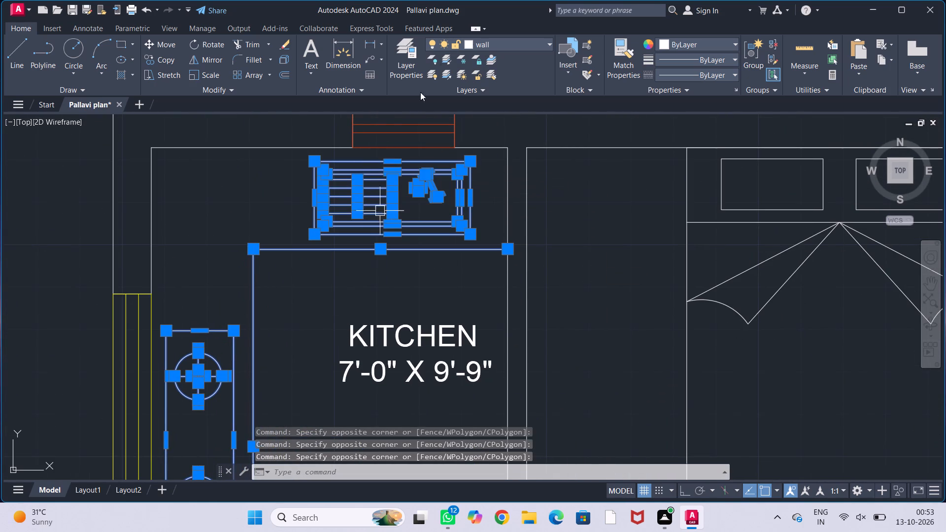
pyautogui.click(484, 43)
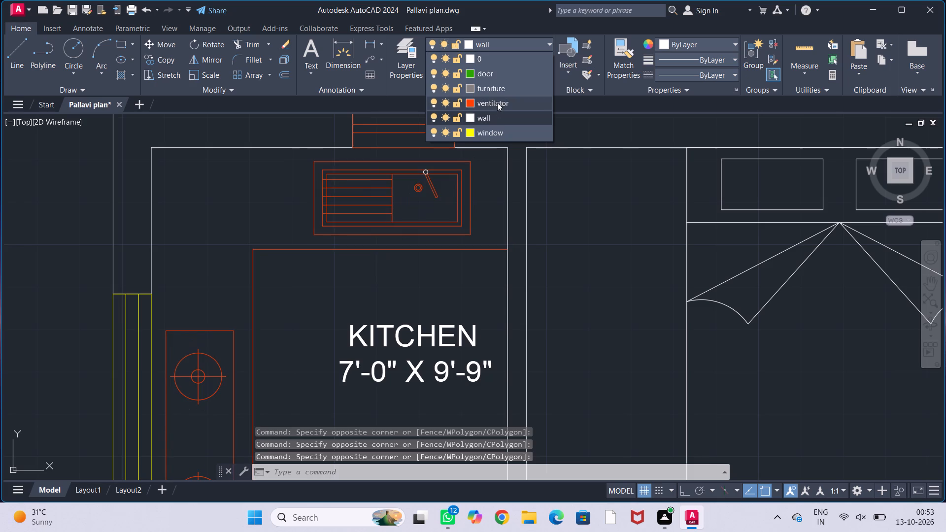
pyautogui.click(498, 87)
pyautogui.press('Escape')
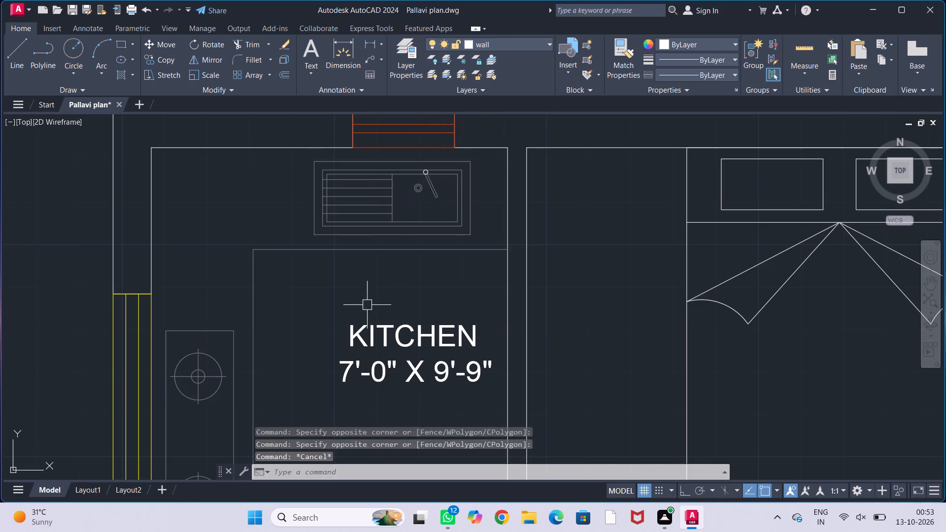
pyautogui.press('Escape')
pyautogui.press('Escape')
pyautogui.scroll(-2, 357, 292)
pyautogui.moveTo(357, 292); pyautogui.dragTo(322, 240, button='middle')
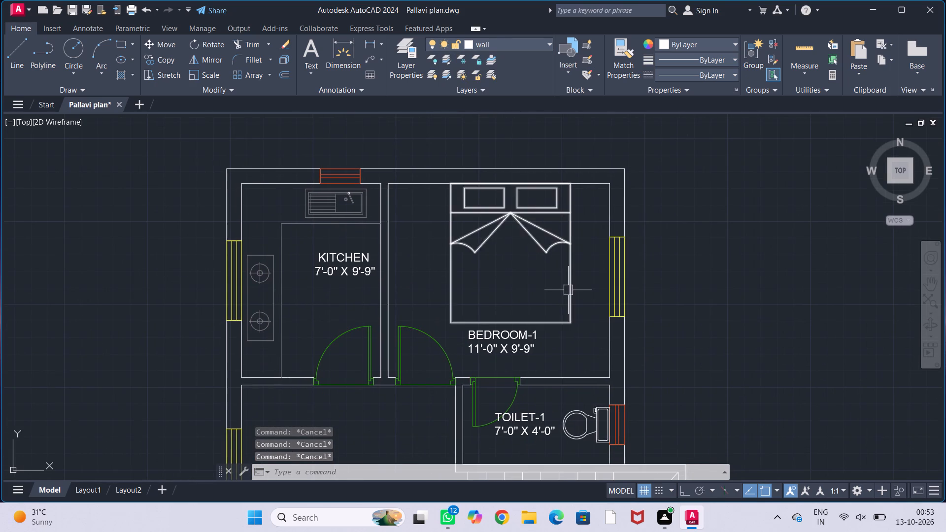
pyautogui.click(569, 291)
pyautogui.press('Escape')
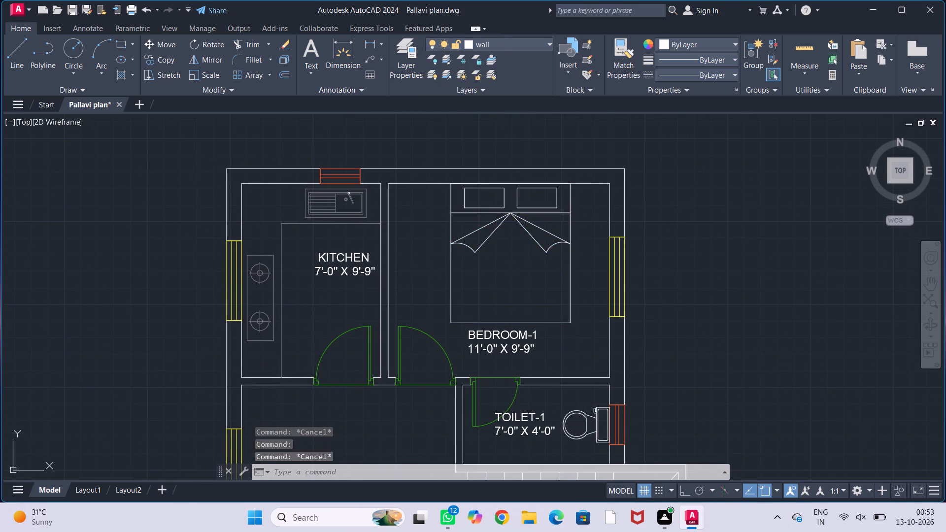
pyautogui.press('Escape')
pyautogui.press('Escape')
# Assign the toilet fixtures in Toilet-1 and Toilet-2 to the furniture layer.
pyautogui.scroll(-2, 750, 218)
pyautogui.moveTo(750, 218); pyautogui.dragTo(546, 133, button='middle')
pyautogui.moveTo(556, 205); pyautogui.dragTo(534, 198, button='middle')
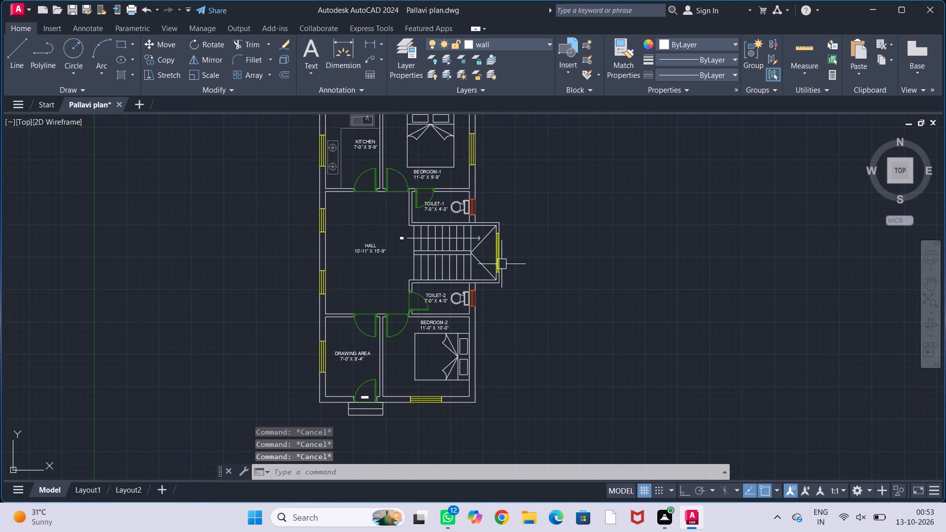
pyautogui.scroll(1, 455, 348)
pyautogui.click(467, 272)
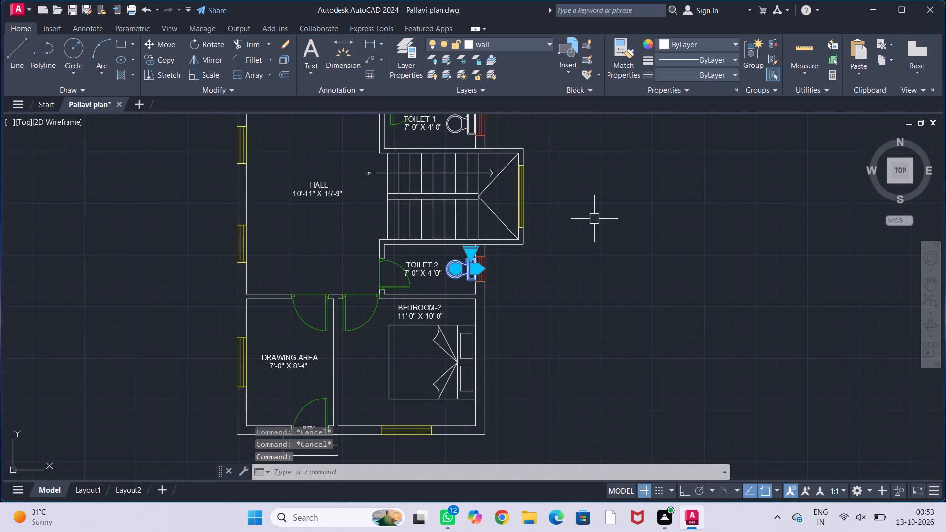
pyautogui.moveTo(594, 219); pyautogui.dragTo(582, 322, button='middle')
pyautogui.click(434, 229)
pyautogui.click(495, 46)
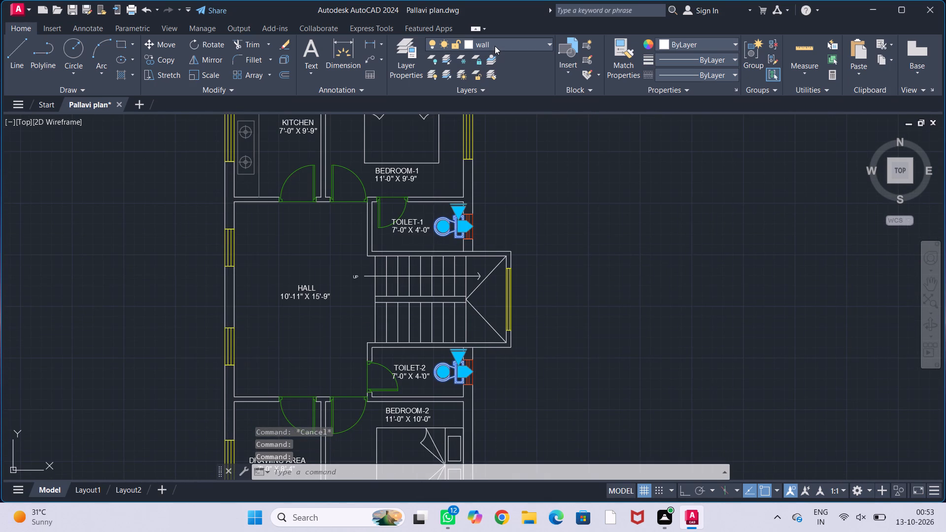
pyautogui.click(492, 88)
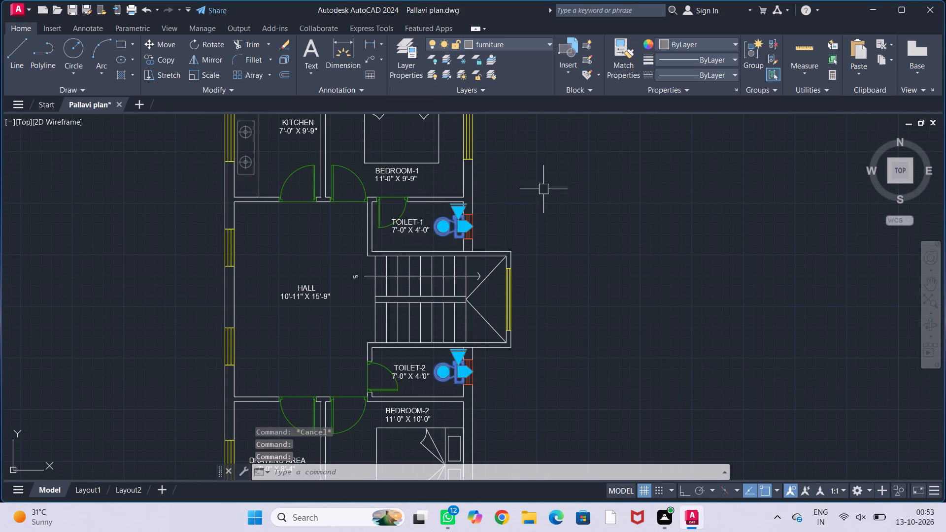
pyautogui.press('Escape')
pyautogui.press('Escape')
pyautogui.press('Escape')
pyautogui.press('Escape')
# Assign the bed in Bedroom-1 to the furniture layer.
pyautogui.scroll(-1, 540, 204)
pyautogui.moveTo(546, 208); pyautogui.dragTo(613, 275, button='middle')
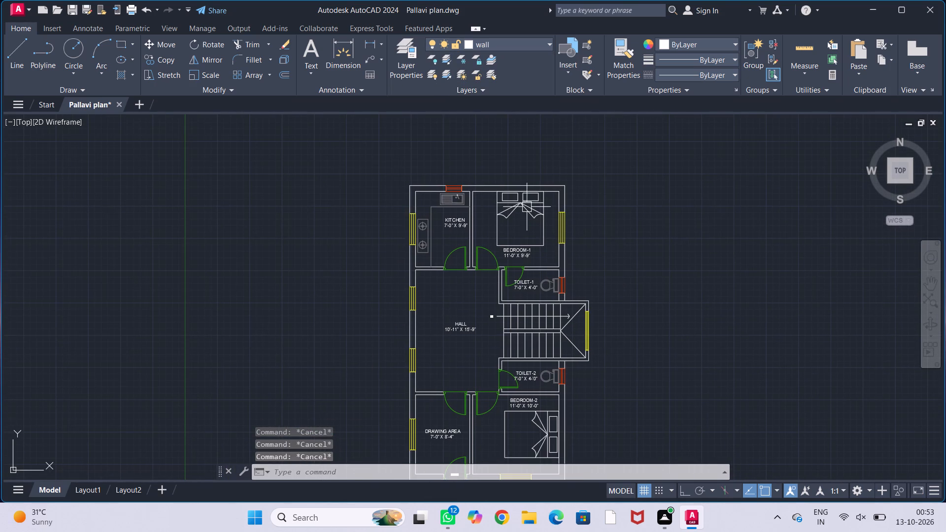
pyautogui.click(528, 208)
pyautogui.click(501, 47)
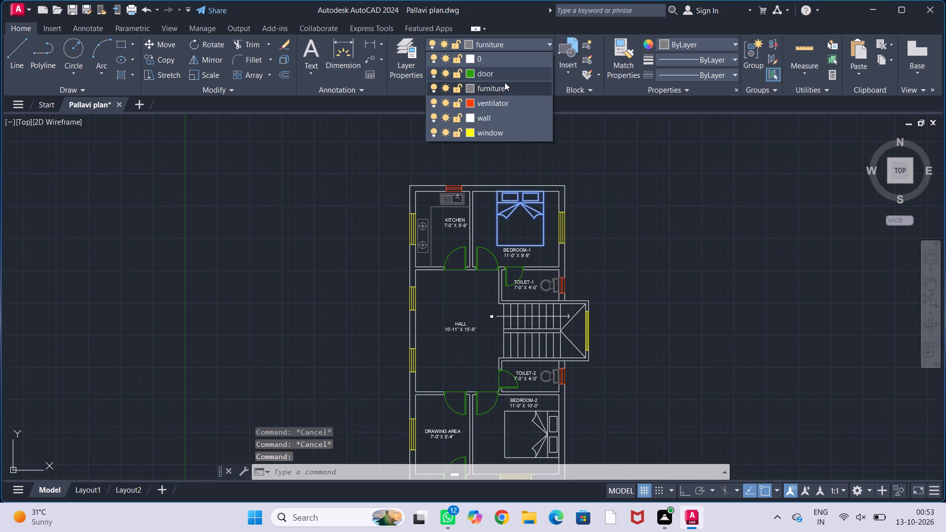
pyautogui.click(505, 93)
pyautogui.press('Escape')
pyautogui.press('Escape')
pyautogui.press('Escape')
pyautogui.press('Escape')
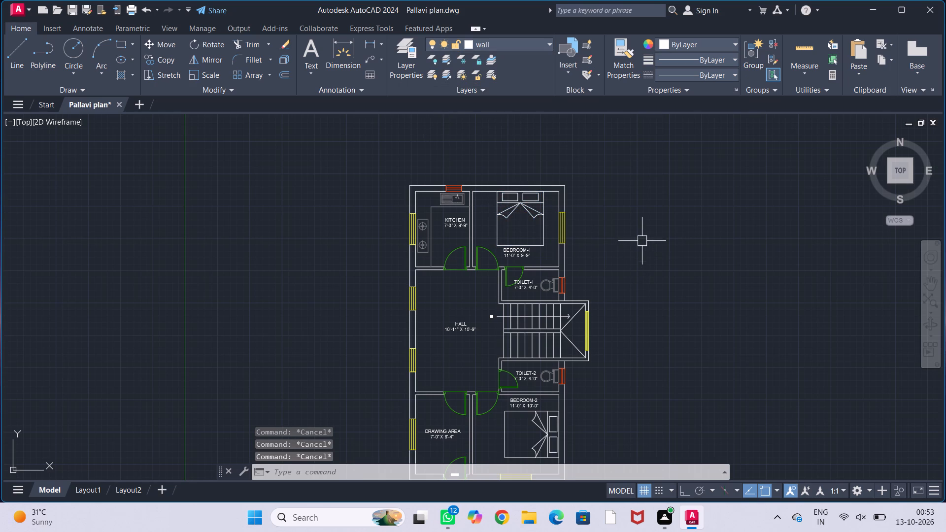
# Examine the floor plan from the kitchen and Bedroom-1 down through the hall to the drawing area and entry.
pyautogui.scroll(-1, 641, 232)
pyautogui.scroll(4, 550, 209)
pyautogui.moveTo(489, 250); pyautogui.dragTo(497, 225, button='middle')
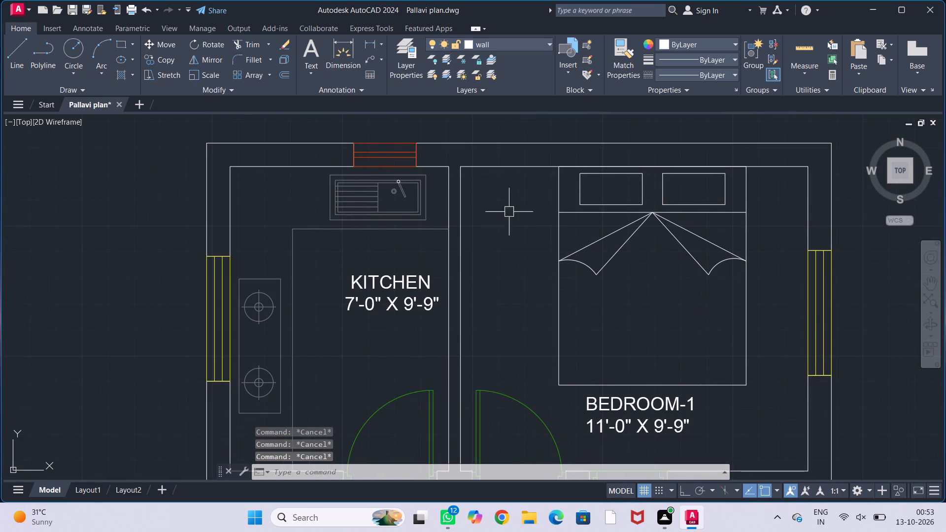
pyautogui.moveTo(506, 253); pyautogui.dragTo(494, 212, button='middle')
pyautogui.scroll(-1, 493, 203)
pyautogui.moveTo(497, 209); pyautogui.dragTo(489, 203, button='middle')
pyautogui.scroll(-1, 489, 202)
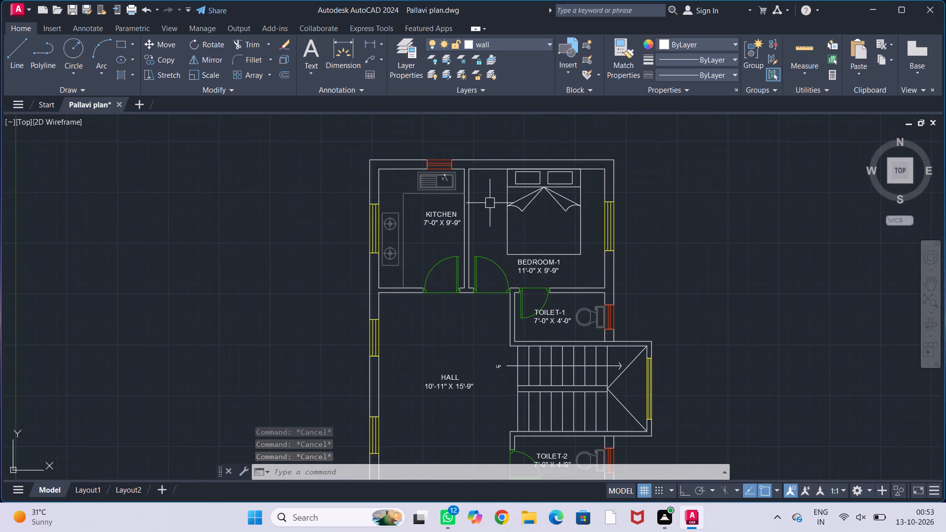
pyautogui.moveTo(490, 203); pyautogui.dragTo(472, 192, button='middle')
pyautogui.middleClick(458, 199)
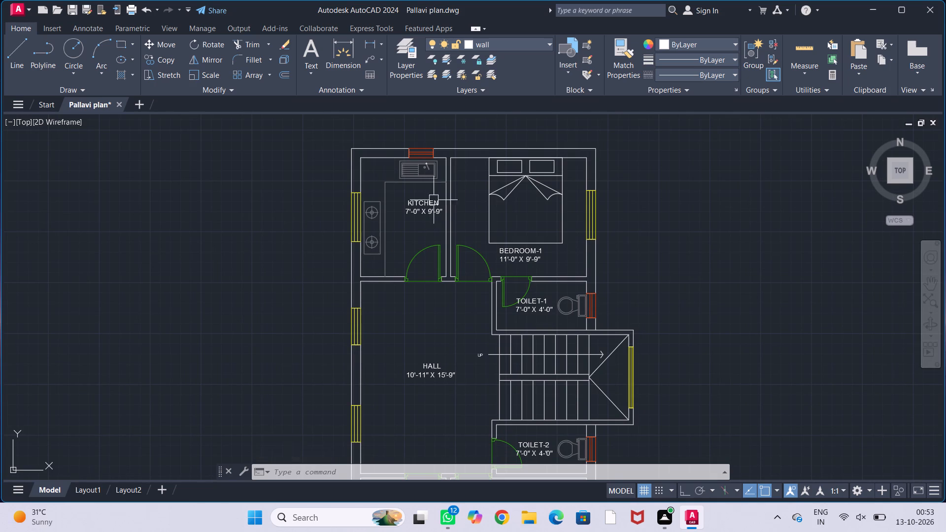
pyautogui.moveTo(686, 226); pyautogui.dragTo(633, 205, button='middle')
pyautogui.scroll(-1, 596, 198)
pyautogui.moveTo(616, 218); pyautogui.dragTo(600, 203, button='middle')
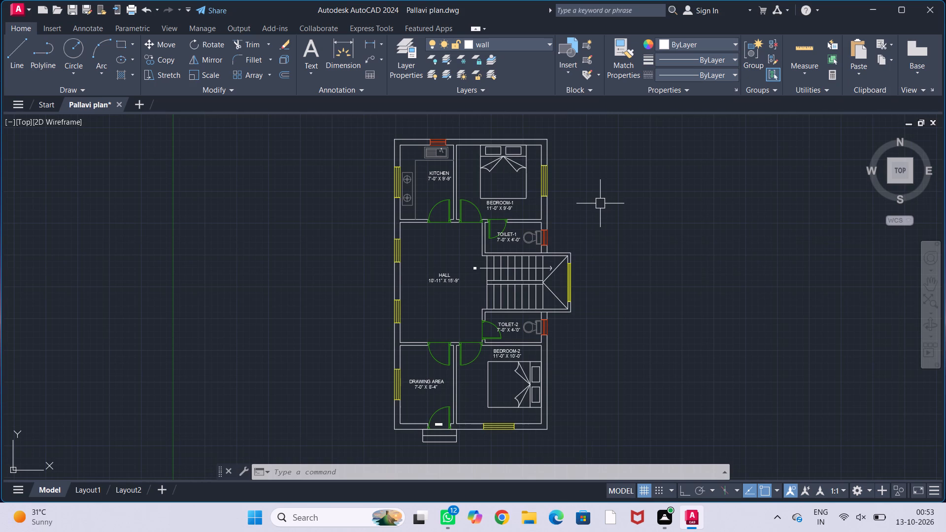
pyautogui.moveTo(616, 220); pyautogui.dragTo(614, 218, button='middle')
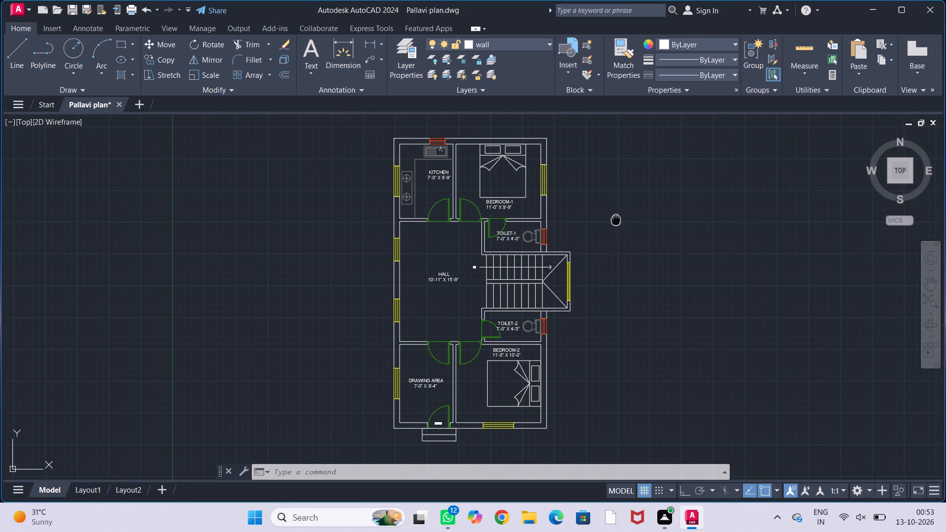
pyautogui.moveTo(614, 218); pyautogui.dragTo(582, 208, button='middle')
pyautogui.scroll(2, 407, 283)
pyautogui.scroll(-1, 447, 254)
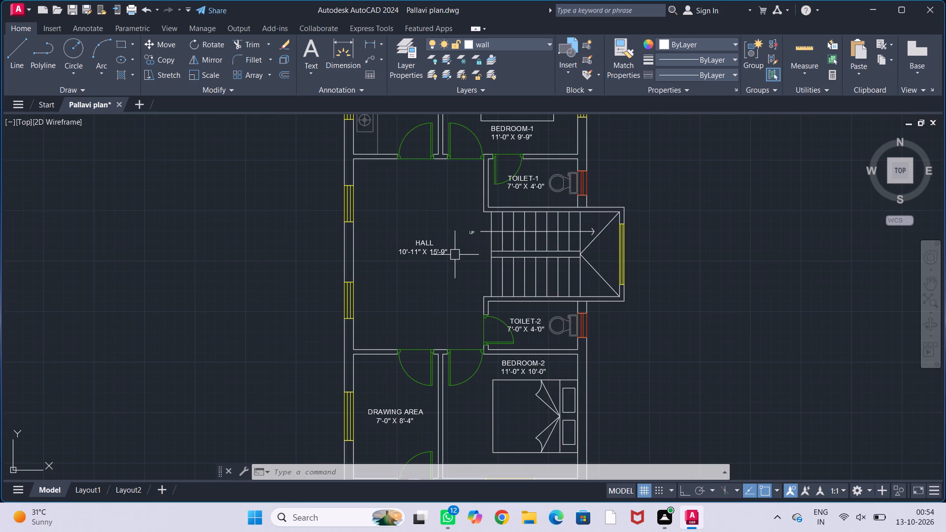
pyautogui.moveTo(432, 292); pyautogui.dragTo(460, 173, button='middle')
pyautogui.moveTo(458, 320); pyautogui.dragTo(429, 219, button='middle')
pyautogui.scroll(1, 464, 289)
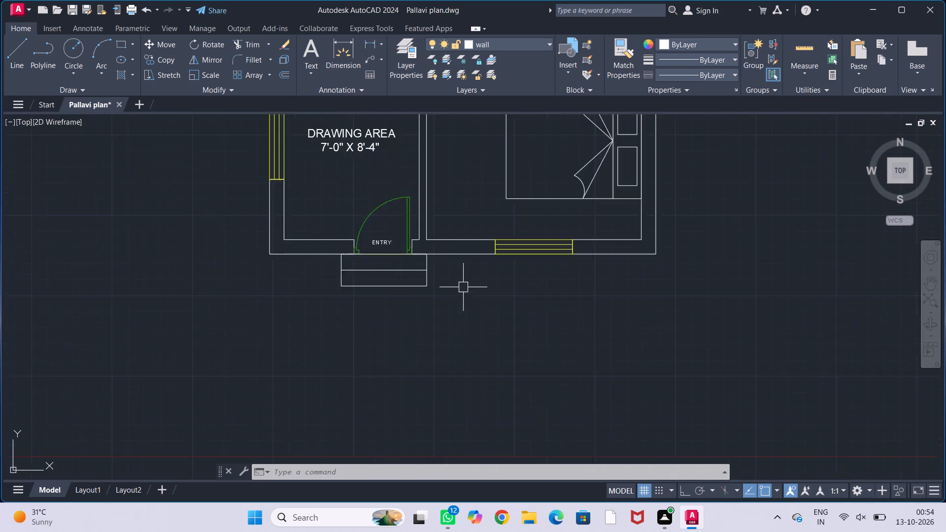
pyautogui.scroll(1, 460, 282)
pyautogui.moveTo(477, 243); pyautogui.dragTo(473, 364, button='middle')
pyautogui.scroll(-1, 473, 338)
pyautogui.moveTo(459, 302); pyautogui.dragTo(451, 327, button='middle')
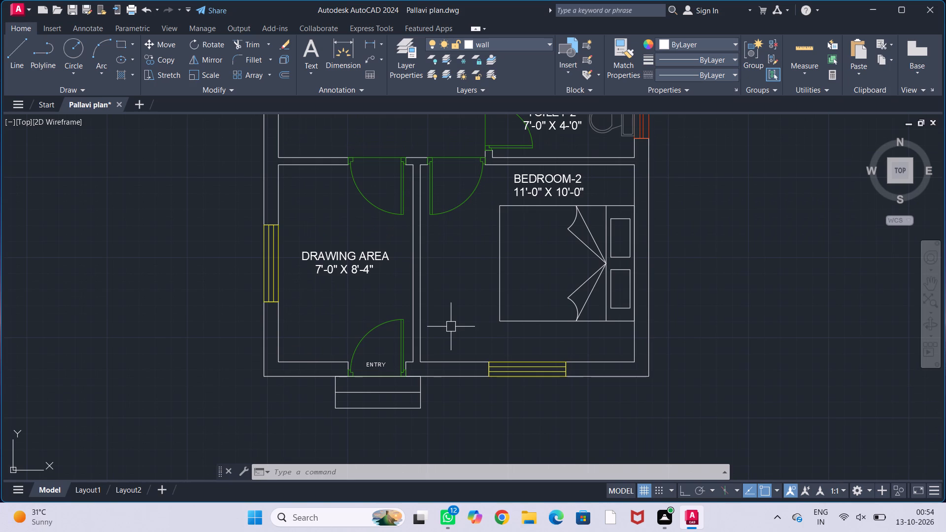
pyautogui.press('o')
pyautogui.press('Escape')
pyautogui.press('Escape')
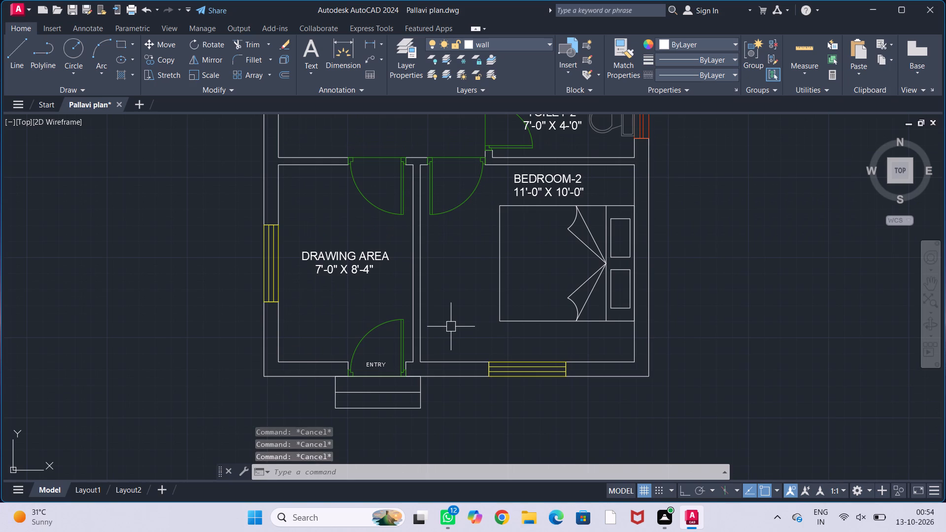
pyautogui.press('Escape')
# Add an 8'-4" vertical linear dimension from the drawing area's upper-left inner corner down its left wall, placed outside the building.
pyautogui.write('DLI')
pyautogui.press('Return')
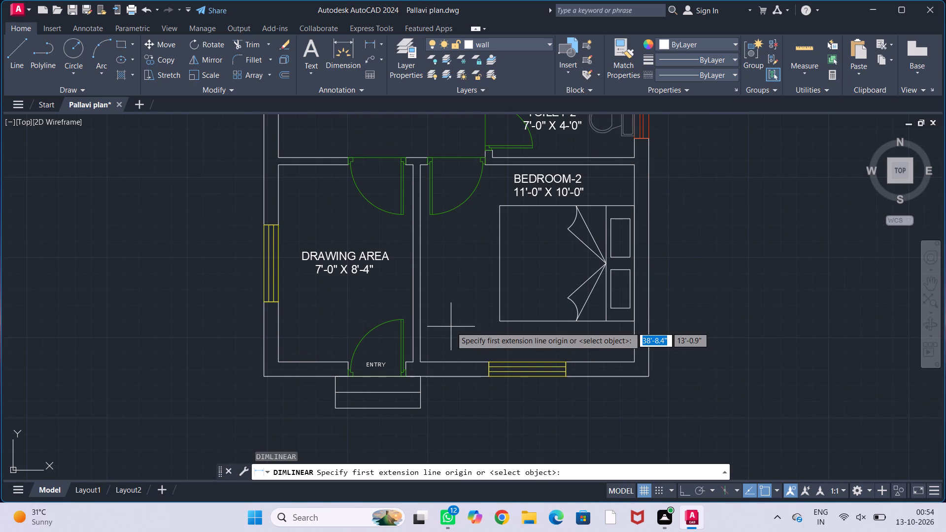
pyautogui.click(283, 167)
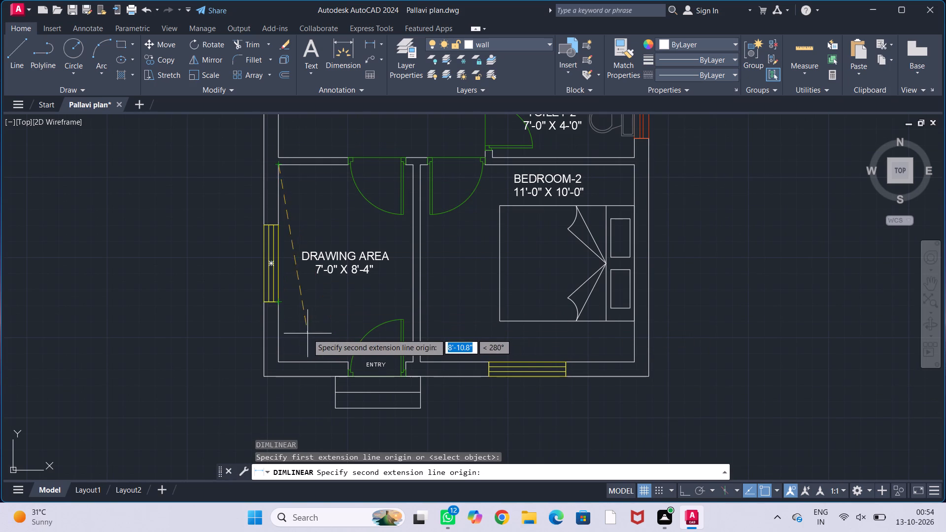
pyautogui.press('F8')
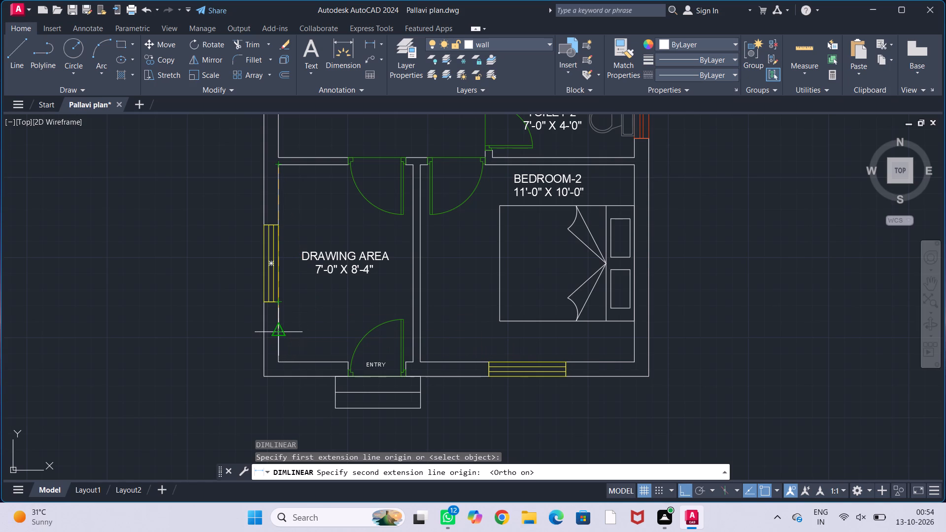
pyautogui.write("8'")
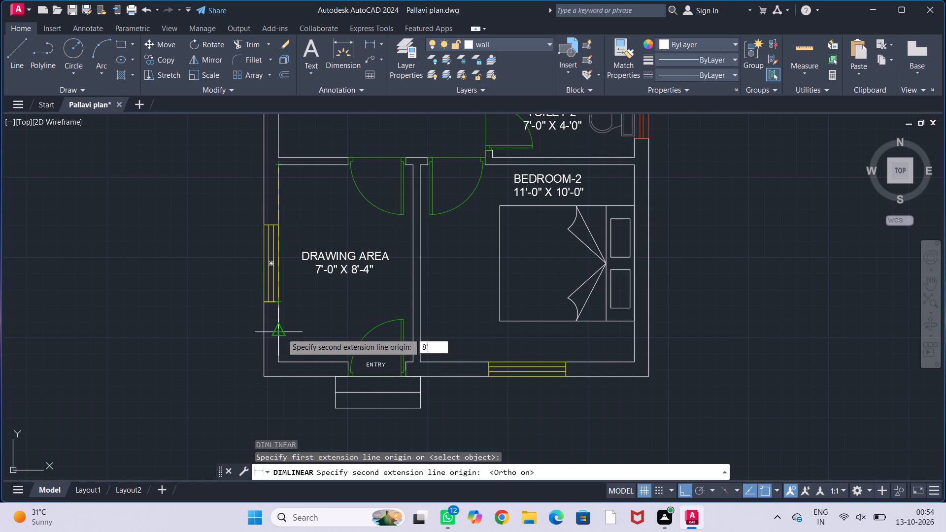
pyautogui.write('4"')
pyautogui.press('Return')
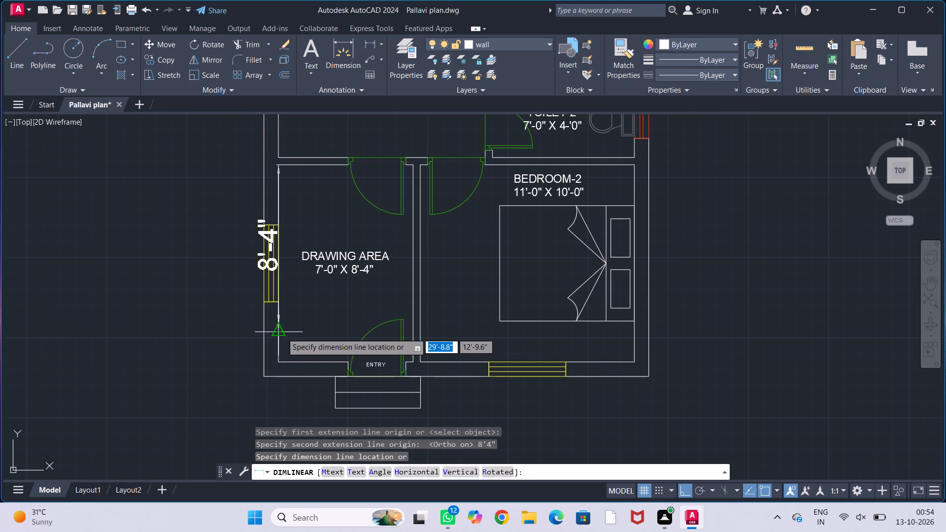
pyautogui.click(200, 329)
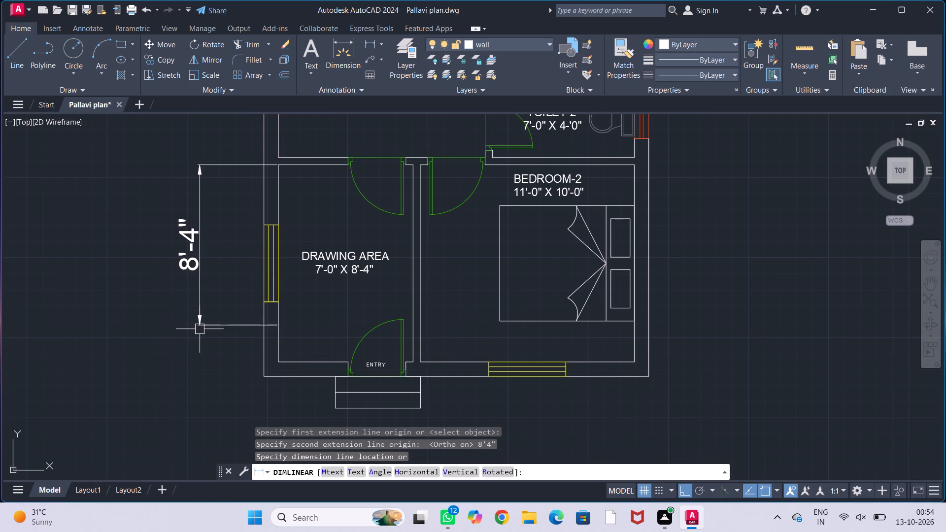
pyautogui.press('Escape')
pyautogui.press('Escape')
pyautogui.press('Escape')
pyautogui.moveTo(326, 340); pyautogui.dragTo(309, 307, button='middle')
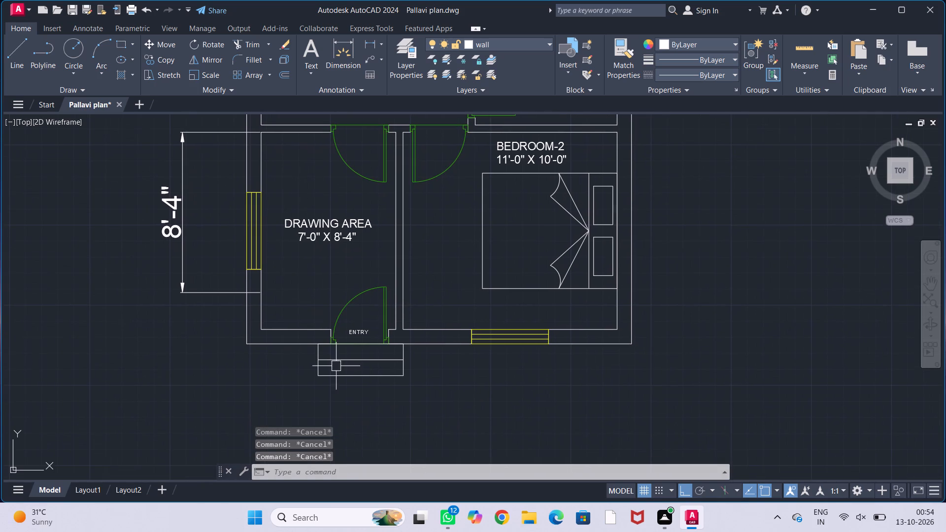
# Delete the two outlines of the entrance step outside the entry door.
pyautogui.click(400, 361)
pyautogui.click(399, 372)
pyautogui.press('Delete')
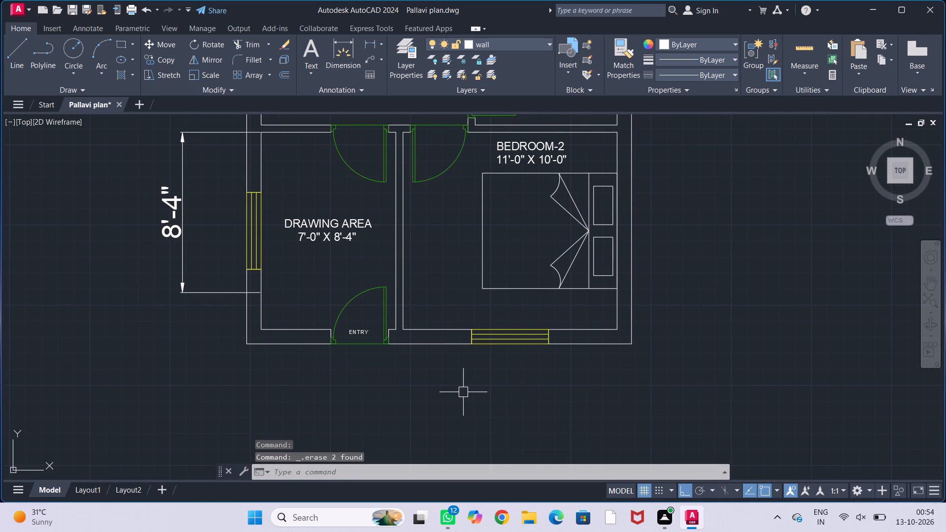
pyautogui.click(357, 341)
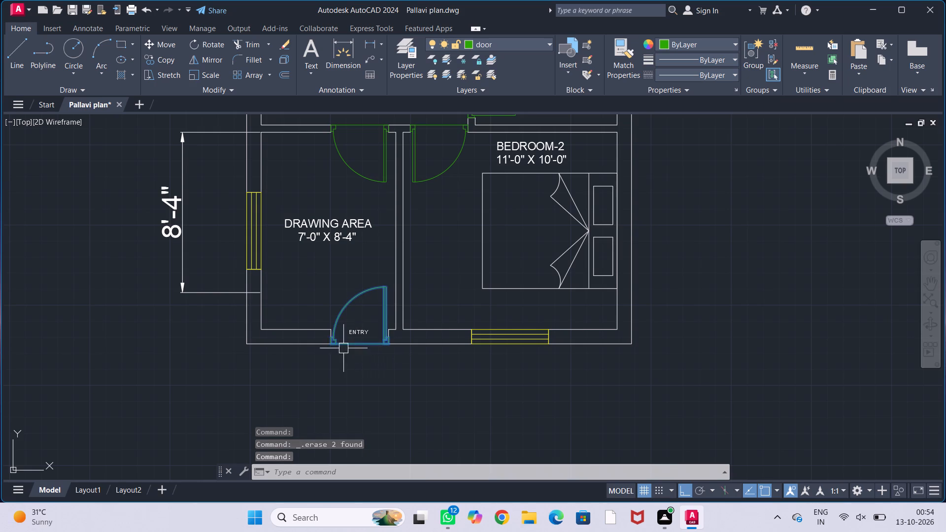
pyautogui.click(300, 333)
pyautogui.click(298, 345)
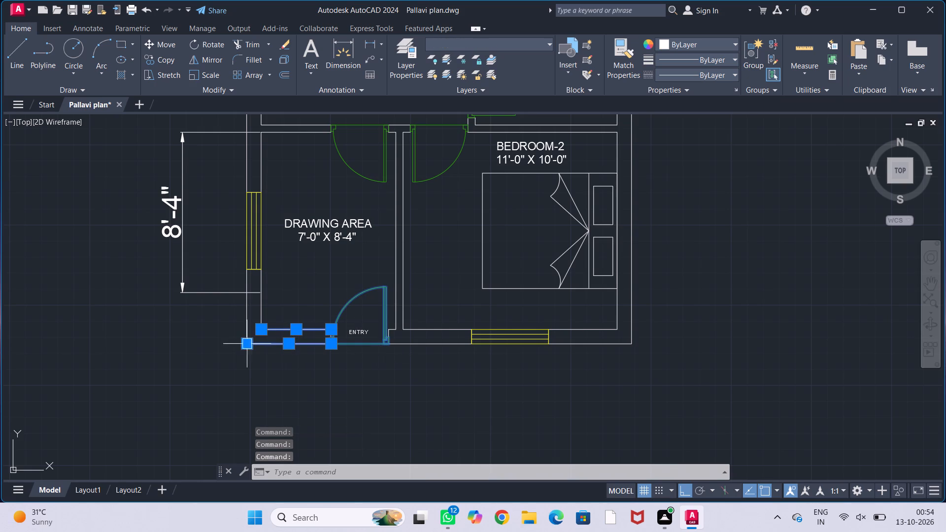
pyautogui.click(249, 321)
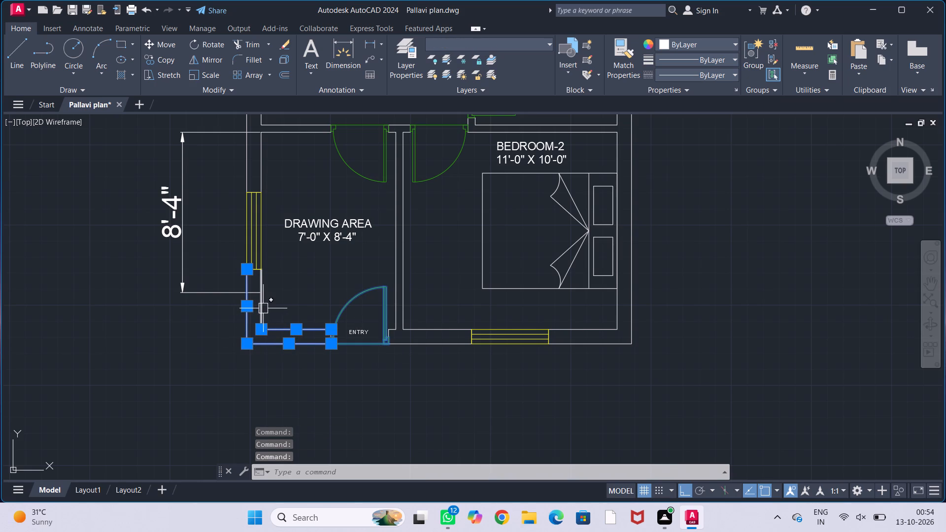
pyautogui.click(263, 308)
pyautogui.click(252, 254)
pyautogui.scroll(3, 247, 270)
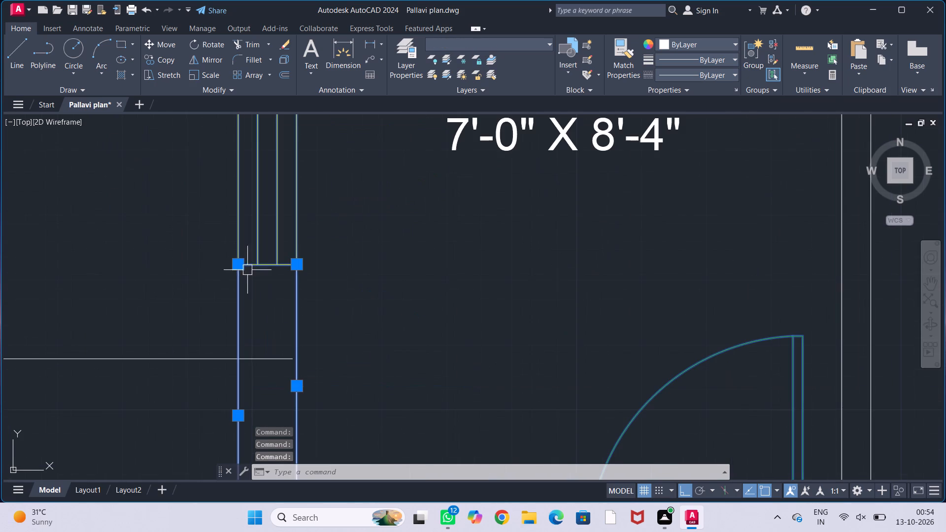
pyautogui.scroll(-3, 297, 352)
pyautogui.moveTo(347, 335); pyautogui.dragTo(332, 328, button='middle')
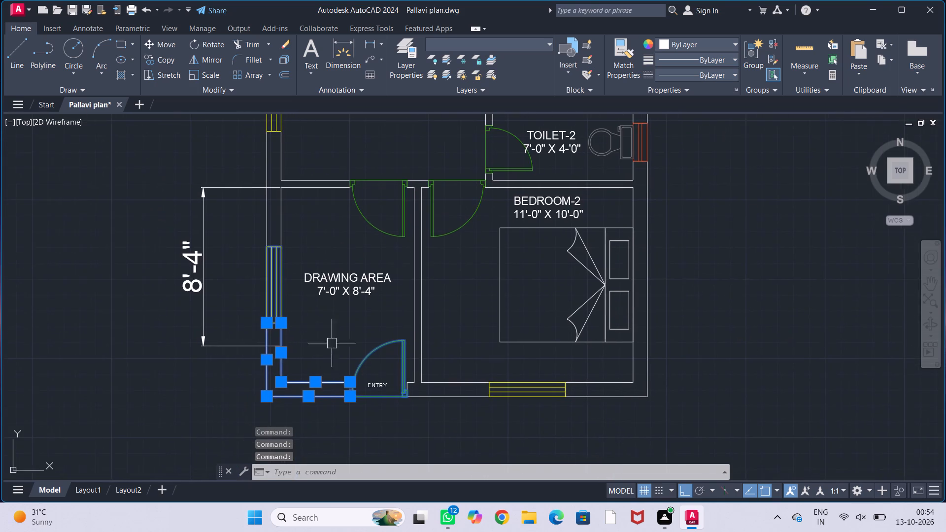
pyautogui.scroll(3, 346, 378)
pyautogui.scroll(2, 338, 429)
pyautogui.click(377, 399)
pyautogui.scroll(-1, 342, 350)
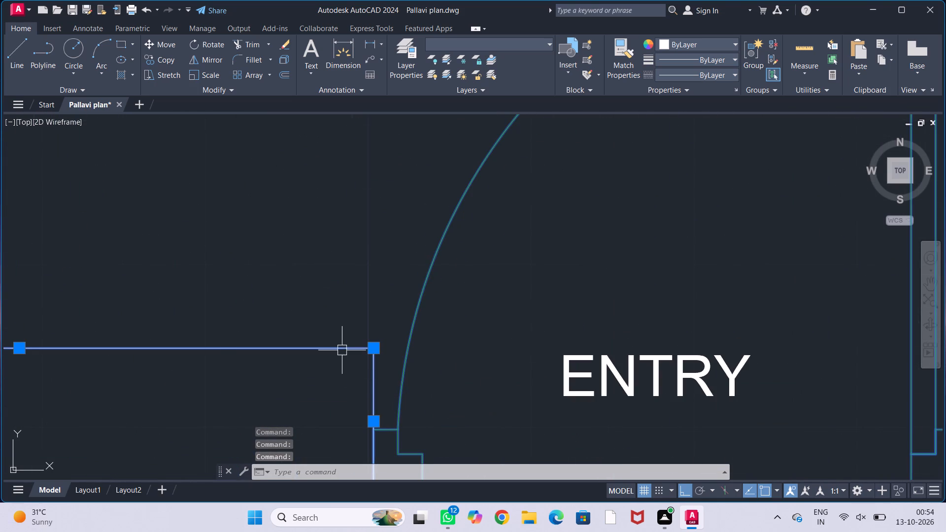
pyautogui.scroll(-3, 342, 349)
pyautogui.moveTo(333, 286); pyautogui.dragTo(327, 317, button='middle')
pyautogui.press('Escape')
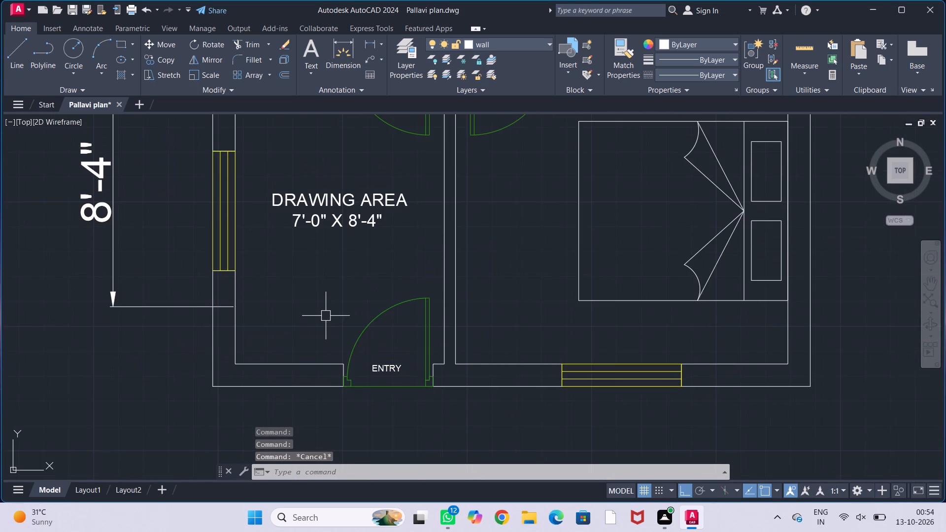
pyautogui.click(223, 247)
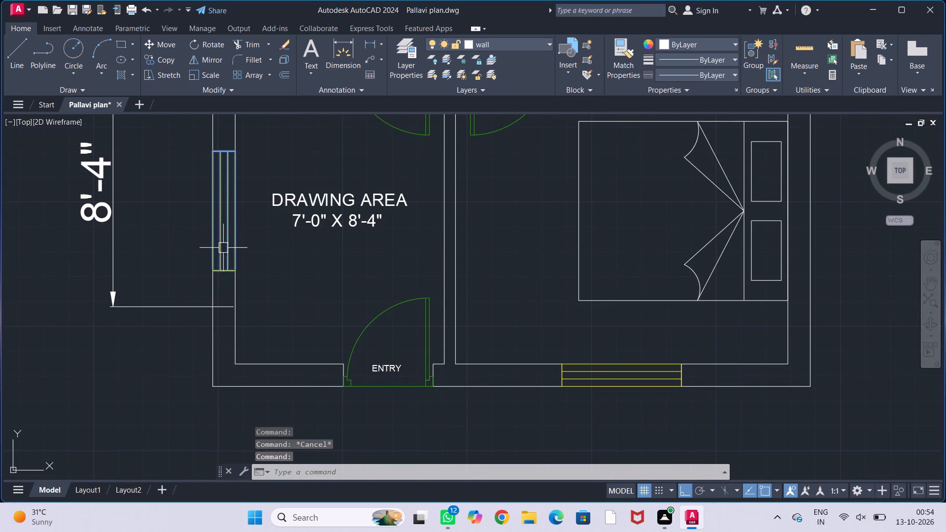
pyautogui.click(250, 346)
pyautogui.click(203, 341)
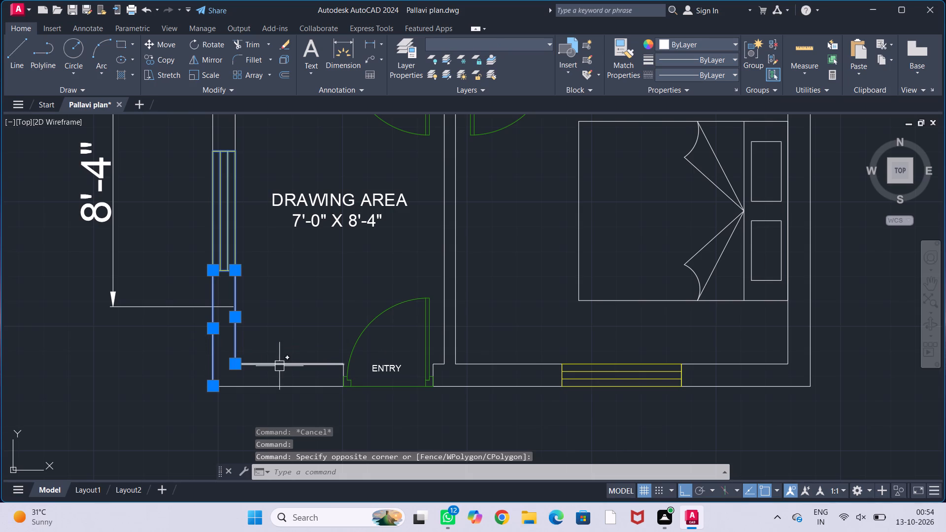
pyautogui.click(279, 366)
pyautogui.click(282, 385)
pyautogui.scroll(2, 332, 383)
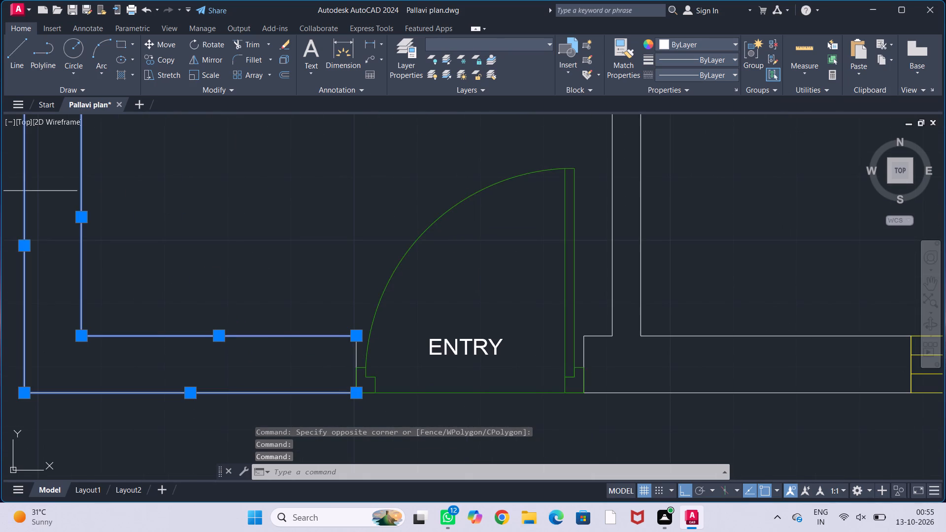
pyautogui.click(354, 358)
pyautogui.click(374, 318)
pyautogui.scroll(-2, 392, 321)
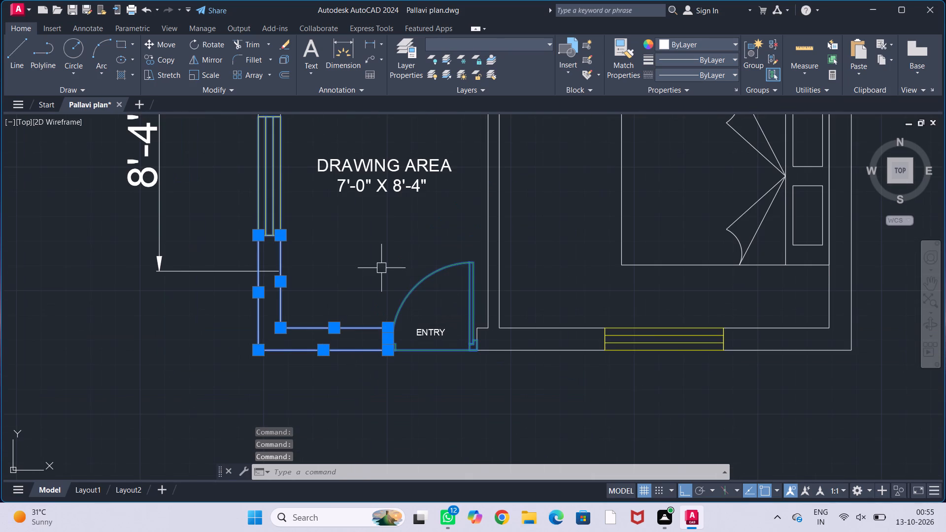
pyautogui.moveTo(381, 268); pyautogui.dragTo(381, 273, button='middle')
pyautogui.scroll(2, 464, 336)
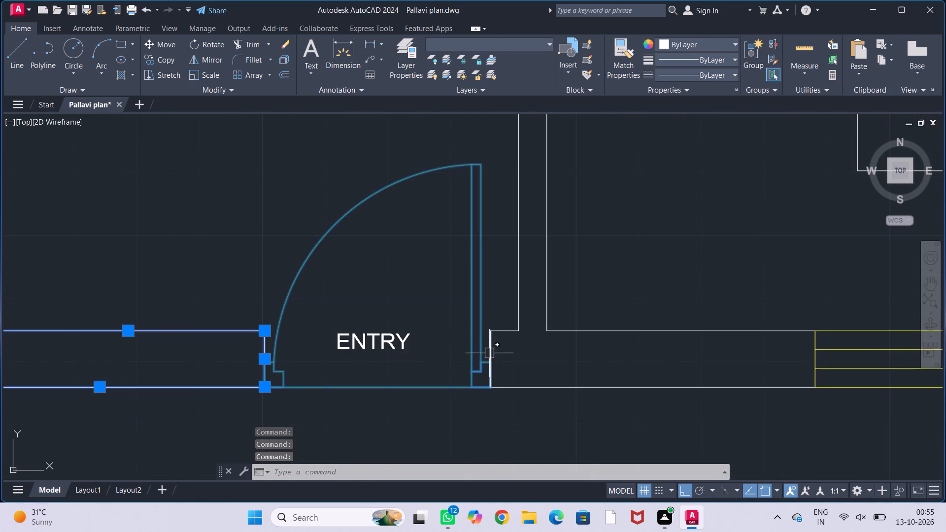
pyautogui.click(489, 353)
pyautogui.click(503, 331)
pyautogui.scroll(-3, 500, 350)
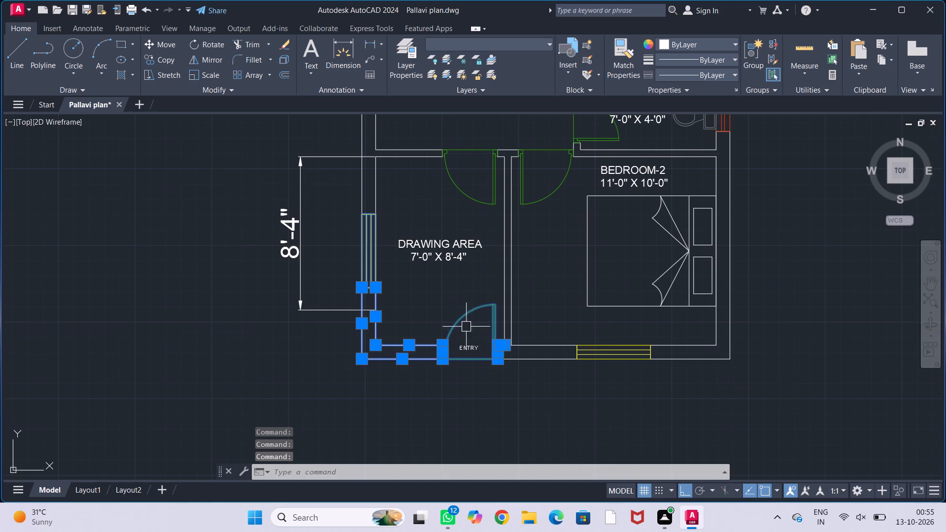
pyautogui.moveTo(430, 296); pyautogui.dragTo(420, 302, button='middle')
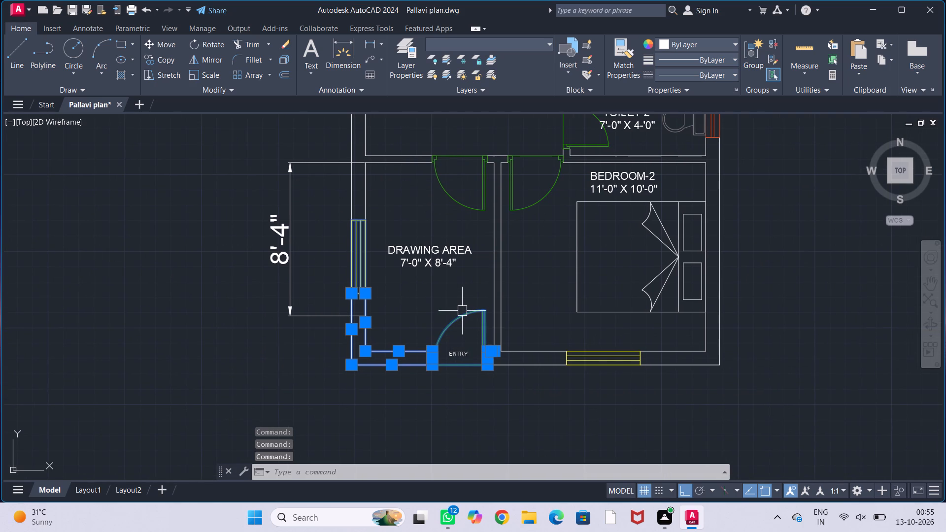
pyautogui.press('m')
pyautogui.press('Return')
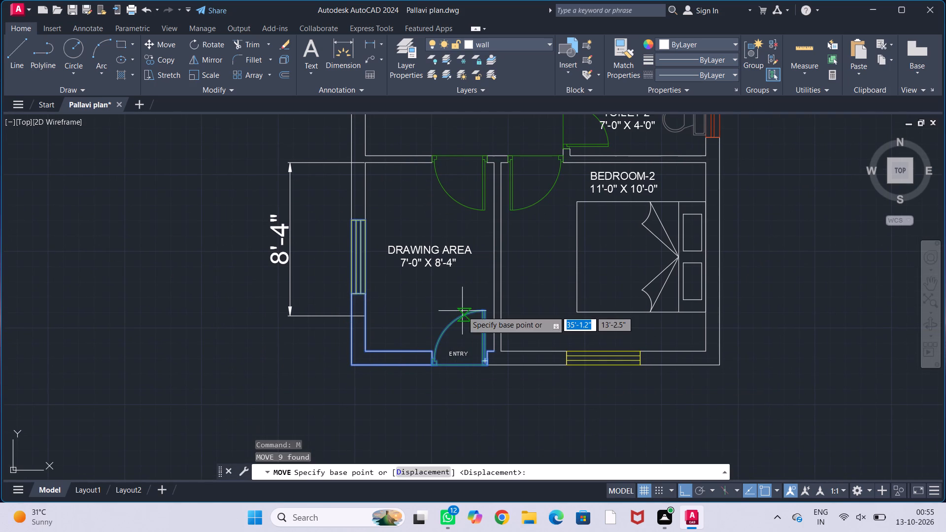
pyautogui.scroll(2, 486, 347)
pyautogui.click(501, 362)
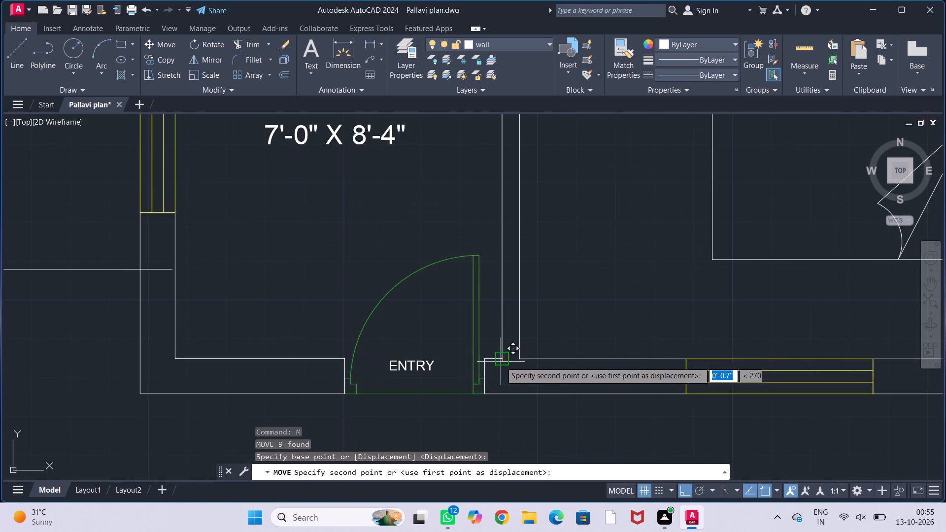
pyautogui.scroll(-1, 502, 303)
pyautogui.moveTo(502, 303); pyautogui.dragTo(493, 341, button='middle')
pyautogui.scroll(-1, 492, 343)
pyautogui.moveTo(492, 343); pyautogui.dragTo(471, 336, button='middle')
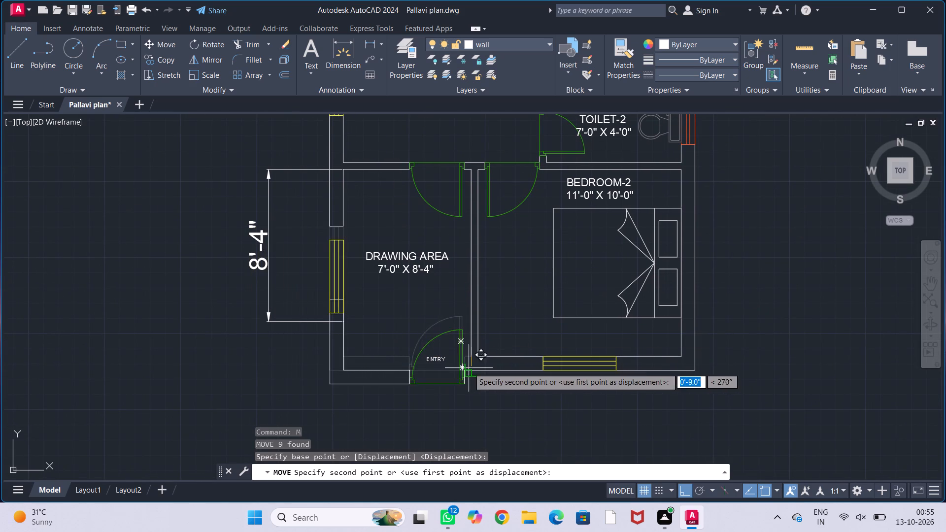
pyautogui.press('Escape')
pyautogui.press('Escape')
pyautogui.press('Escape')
# Move the entry door, window and surrounding wall lines of the drawing area up, placing the outer wall corner on the 8'-4" dimension's lower extension line.
pyautogui.scroll(2, 460, 370)
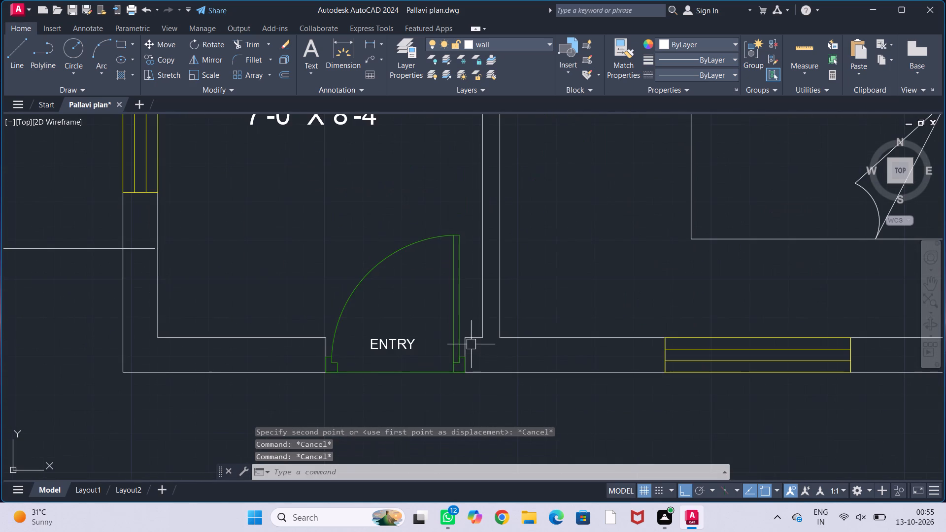
pyautogui.click(471, 341)
pyautogui.click(464, 354)
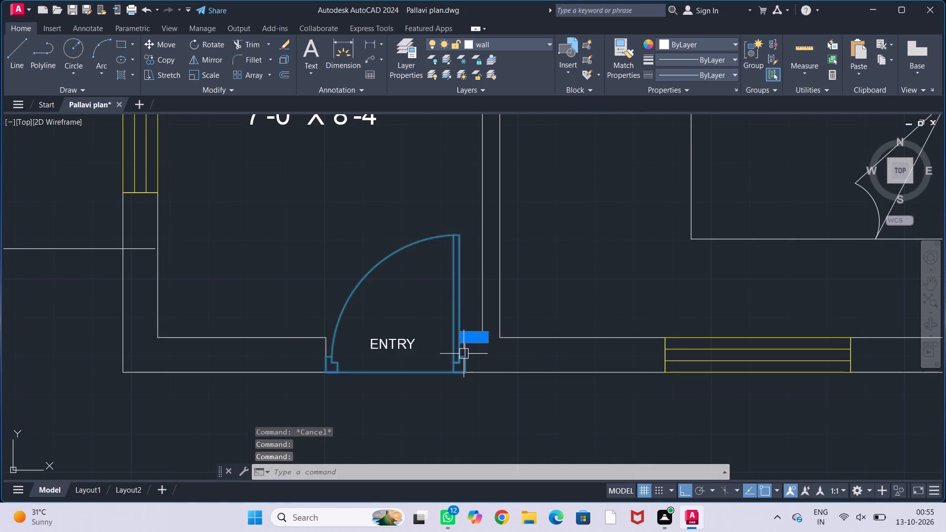
pyautogui.scroll(2, 464, 354)
pyautogui.click(463, 349)
pyautogui.scroll(-3, 463, 349)
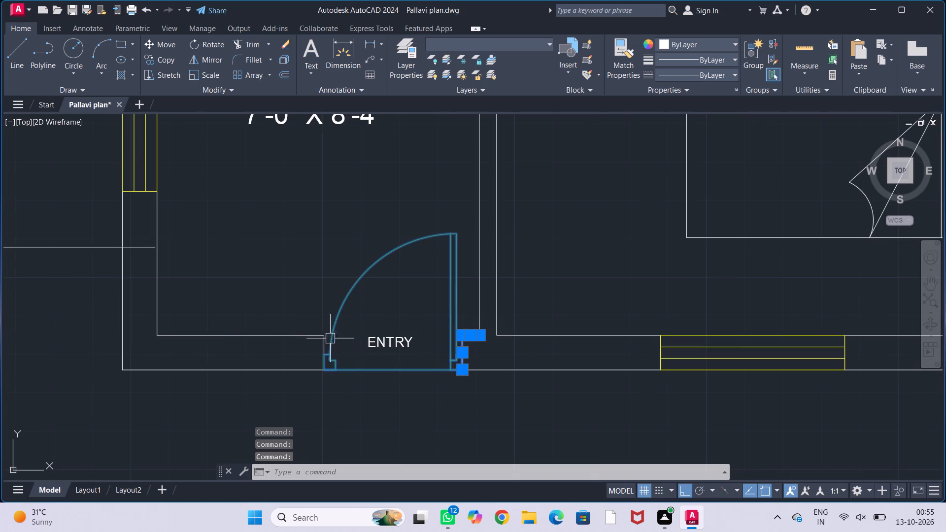
pyautogui.click(323, 342)
pyautogui.click(306, 338)
pyautogui.click(293, 373)
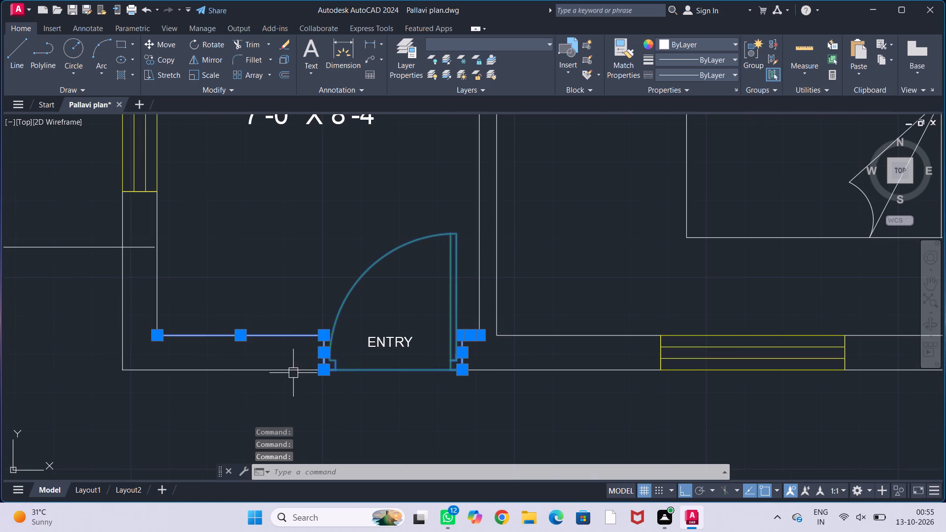
pyautogui.click(194, 299)
pyautogui.click(121, 290)
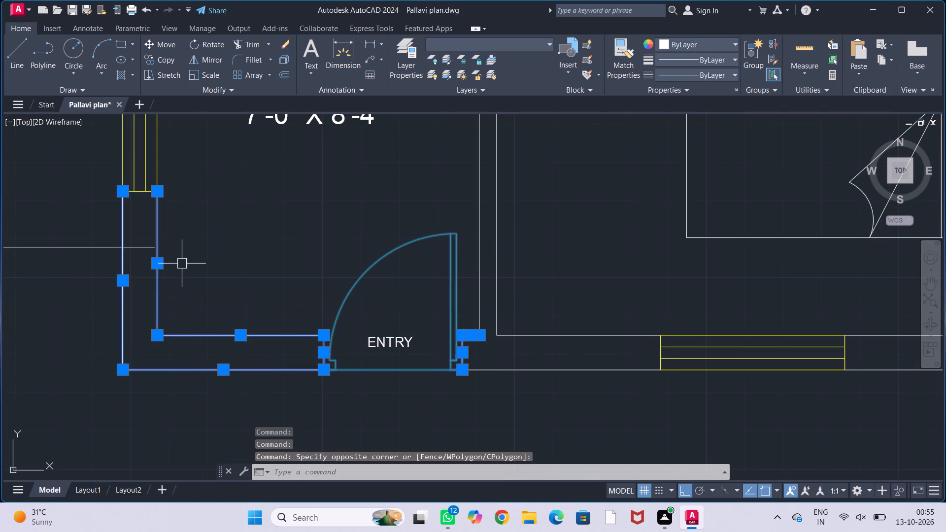
pyautogui.moveTo(190, 266); pyautogui.dragTo(210, 344, button='middle')
pyautogui.click(163, 250)
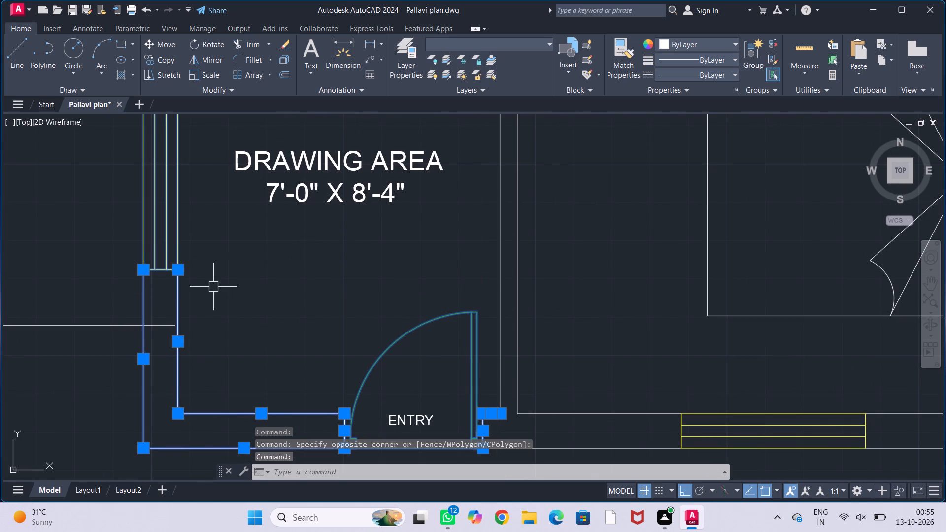
pyautogui.scroll(-2, 256, 295)
pyautogui.moveTo(259, 298); pyautogui.dragTo(249, 287, button='middle')
pyautogui.press('m')
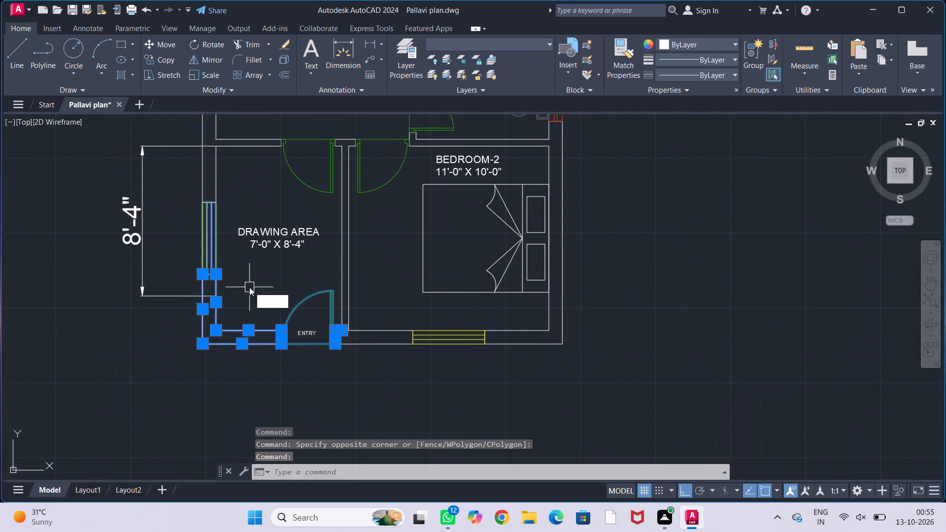
pyautogui.press('Return')
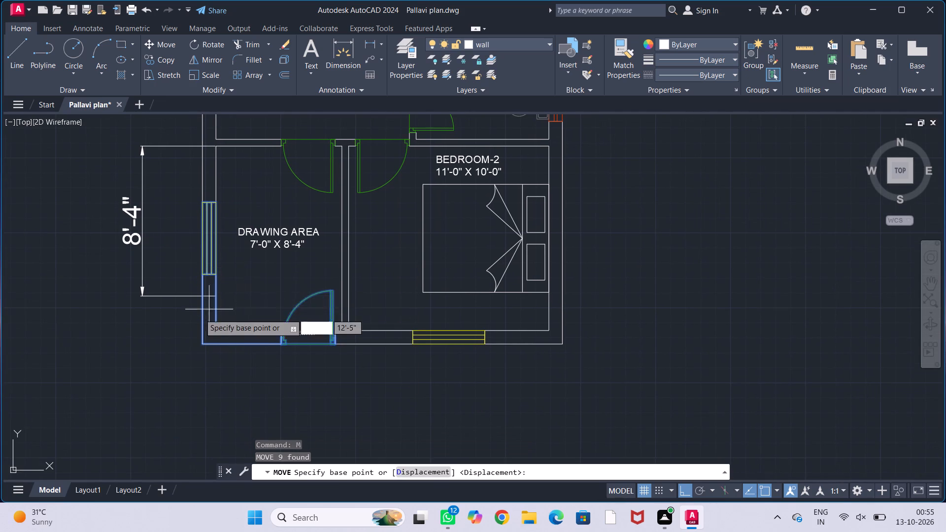
pyautogui.scroll(2, 200, 314)
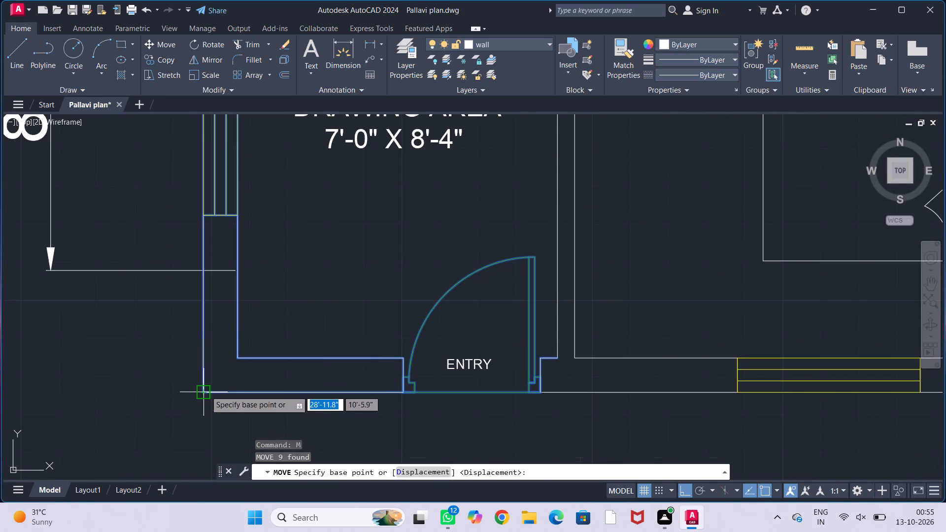
pyautogui.click(205, 391)
pyautogui.click(202, 273)
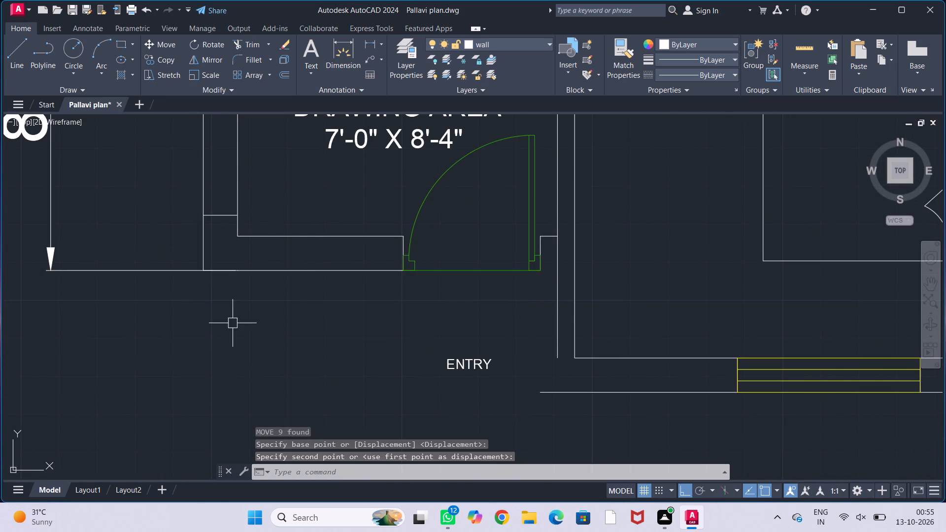
pyautogui.scroll(-2, 233, 324)
pyautogui.moveTo(270, 355); pyautogui.dragTo(265, 365, button='middle')
pyautogui.press('Escape')
pyautogui.press('Escape')
pyautogui.press('Escape')
pyautogui.press('Escape')
# Fillet Bedroom-2's lower outer wall line with the drawing-area side of the partition wall into a zero-radius corner.
pyautogui.moveTo(303, 350); pyautogui.dragTo(302, 342, button='middle')
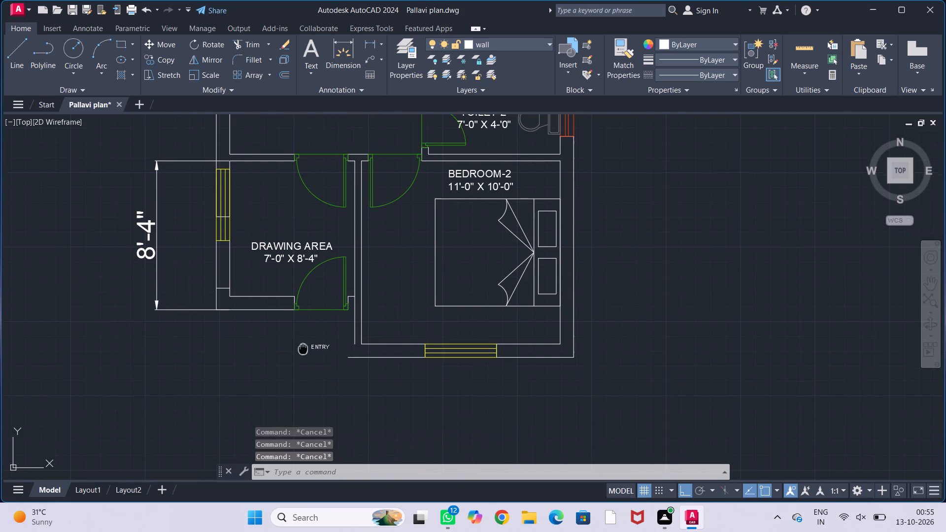
pyautogui.moveTo(302, 342); pyautogui.dragTo(297, 330, button='middle')
pyautogui.scroll(1, 332, 363)
pyautogui.click(381, 325)
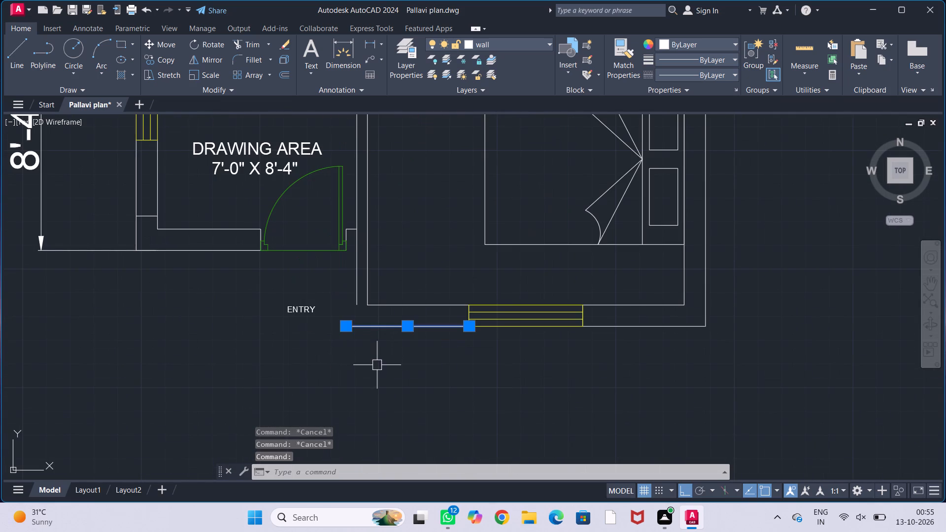
pyautogui.press('Escape')
pyautogui.press('Escape')
pyautogui.press('Escape')
pyautogui.press('Escape')
pyautogui.press('f')
pyautogui.press('Return')
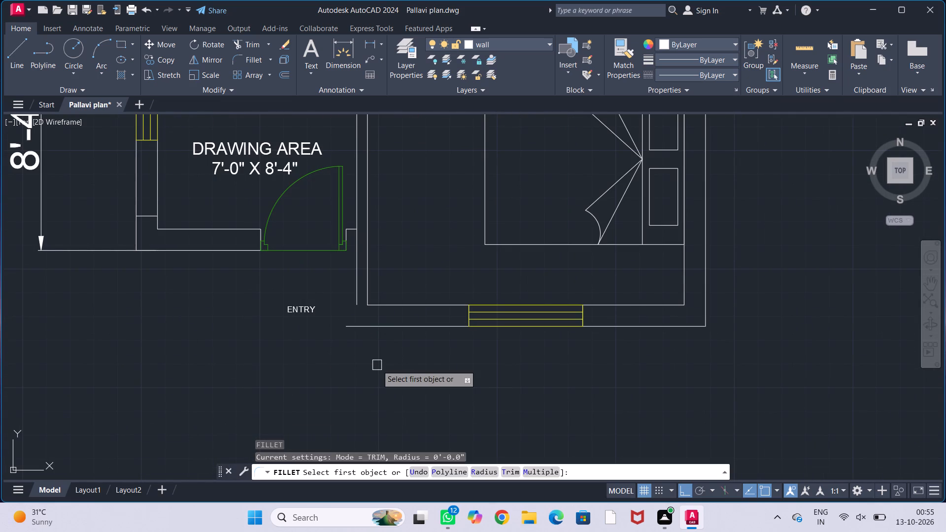
pyautogui.click(423, 326)
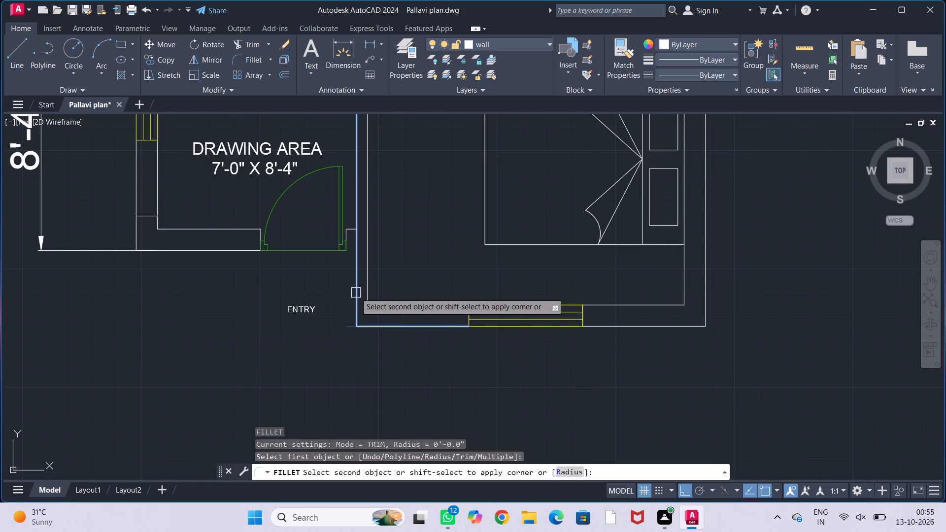
pyautogui.click(356, 293)
pyautogui.press('Escape')
pyautogui.press('Escape')
pyautogui.press('Escape')
pyautogui.press('Escape')
# Draw a horizontal line from the entry door's outer jamb corner to the Bedroom-2 partition wall to close the outer wall face.
pyautogui.moveTo(314, 283); pyautogui.dragTo(333, 360, button='middle')
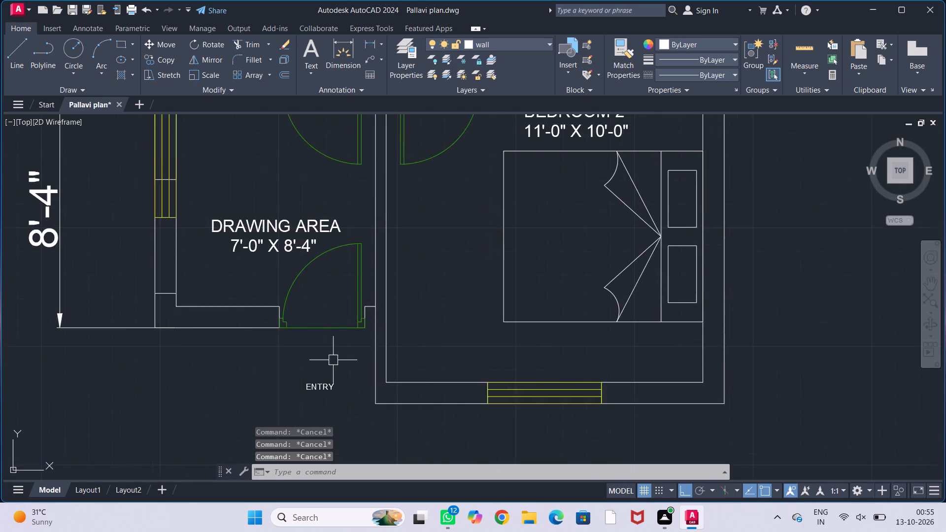
pyautogui.scroll(1, 336, 351)
pyautogui.moveTo(379, 340); pyautogui.dragTo(352, 349, button='middle')
pyautogui.press('l')
pyautogui.press('Return')
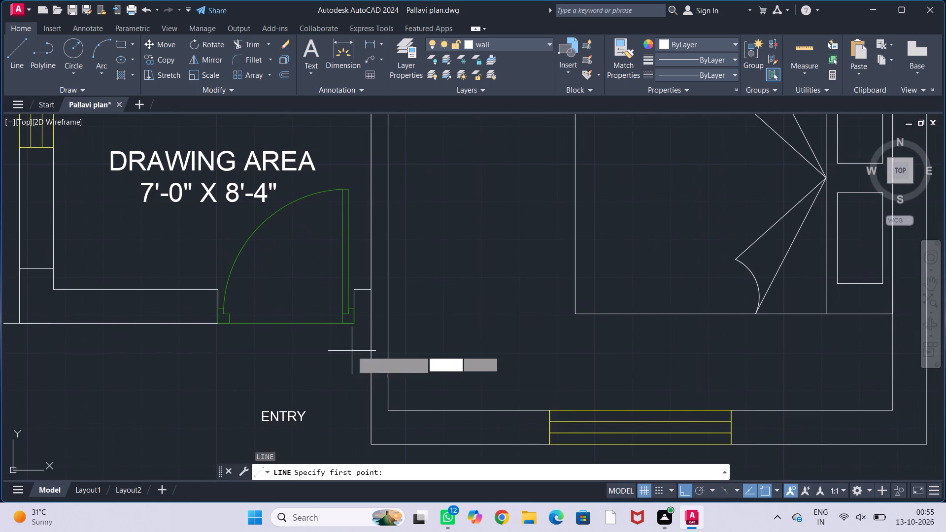
pyautogui.scroll(1, 358, 339)
pyautogui.click(351, 314)
pyautogui.click(379, 316)
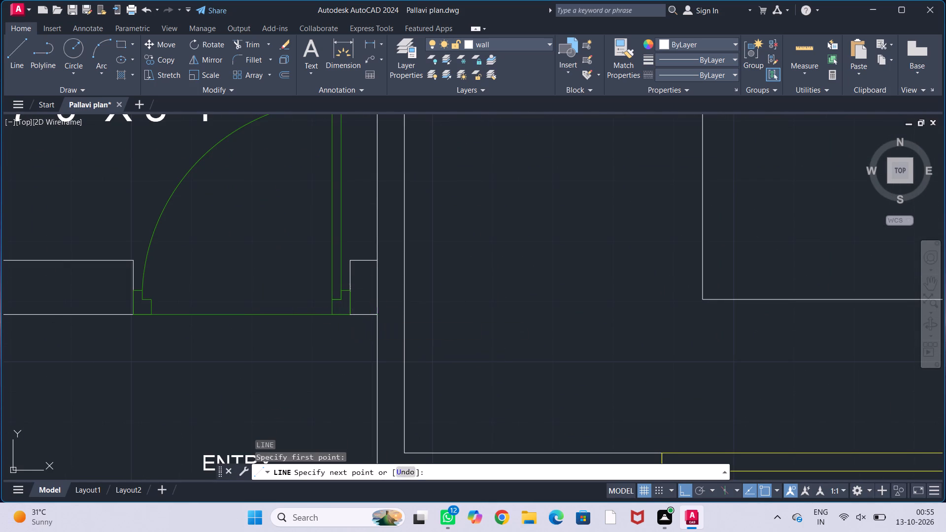
# Trim the partition wall line between the inner and outer wall faces beside the entry door to open the wall junction.
pyautogui.press('Escape')
pyautogui.press('Escape')
pyautogui.press('Escape')
pyautogui.press('Escape')
pyautogui.write('TR')
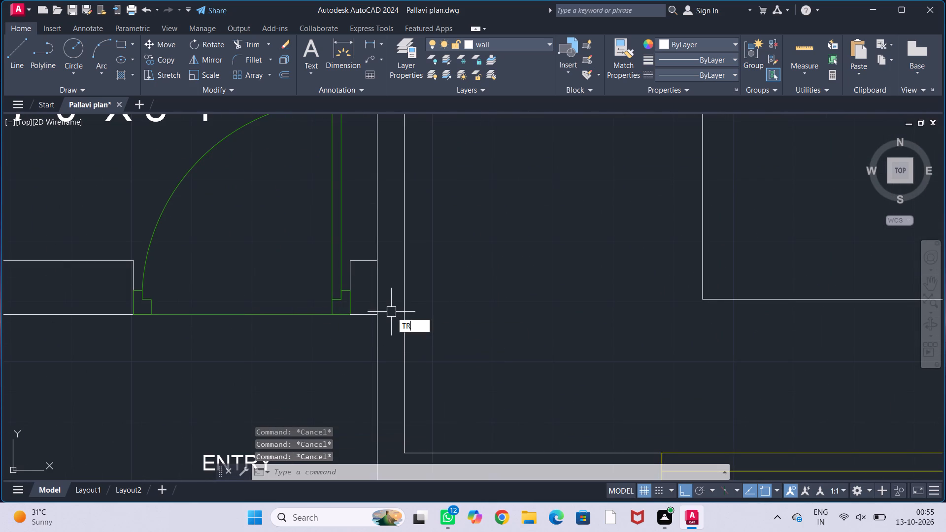
pyautogui.press('Return')
pyautogui.click(375, 292)
pyautogui.press('Escape')
pyautogui.press('Escape')
pyautogui.press('Escape')
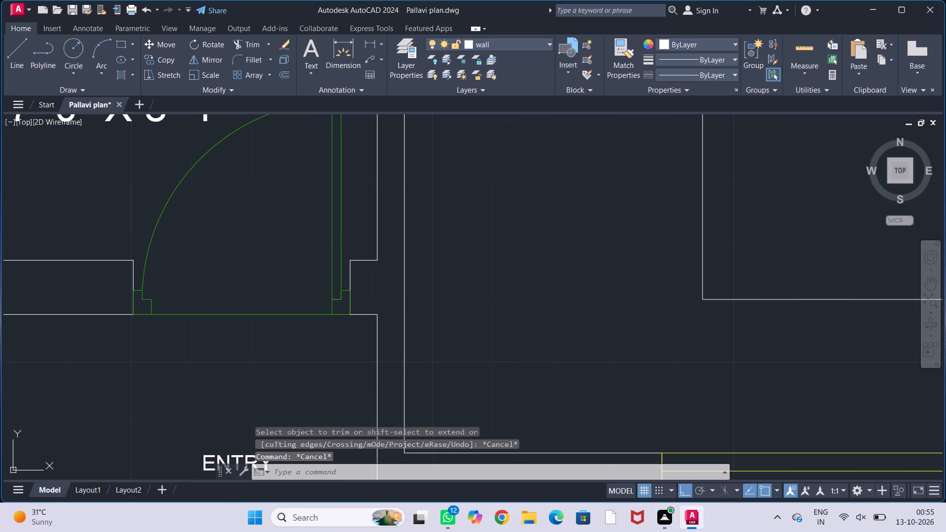
pyautogui.press('Escape')
pyautogui.press('Escape')
# Move the drawing-area window straight down so its lower end meets the short line across the outer wall.
pyautogui.scroll(-1, 381, 299)
pyautogui.moveTo(301, 337); pyautogui.dragTo(323, 368, button='middle')
pyautogui.scroll(-2, 288, 377)
pyautogui.moveTo(227, 328); pyautogui.dragTo(227, 327, button='middle')
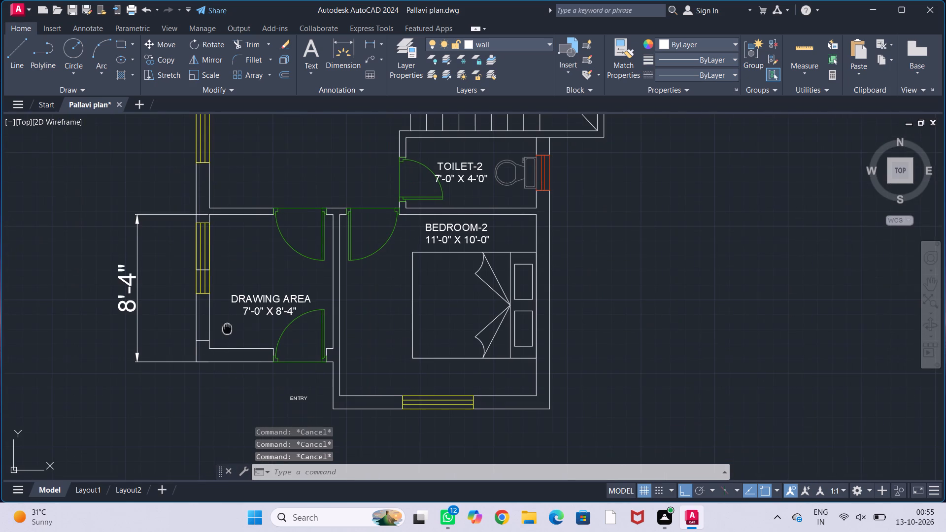
pyautogui.moveTo(227, 327); pyautogui.dragTo(225, 307, button='middle')
pyautogui.moveTo(216, 306); pyautogui.dragTo(195, 325, button='middle')
pyautogui.moveTo(209, 261); pyautogui.dragTo(205, 268, button='middle')
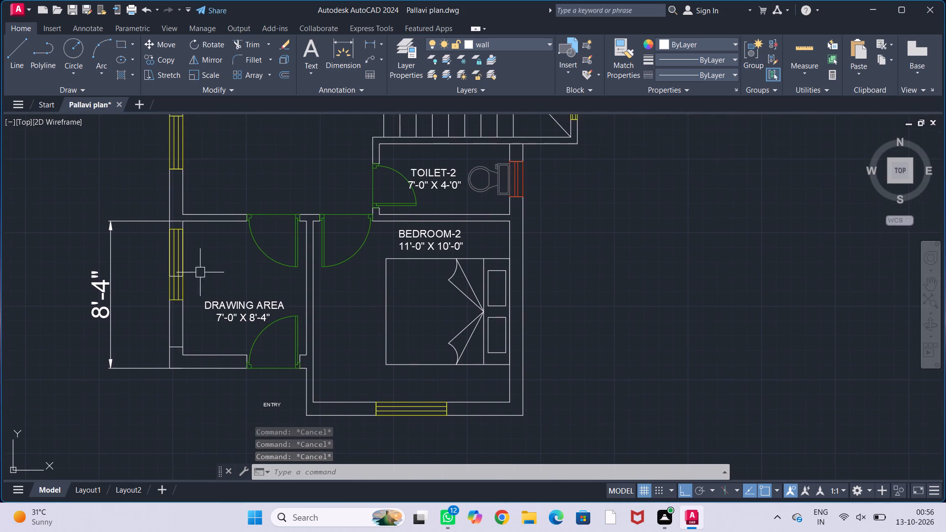
pyautogui.scroll(1, 169, 289)
pyautogui.click(174, 308)
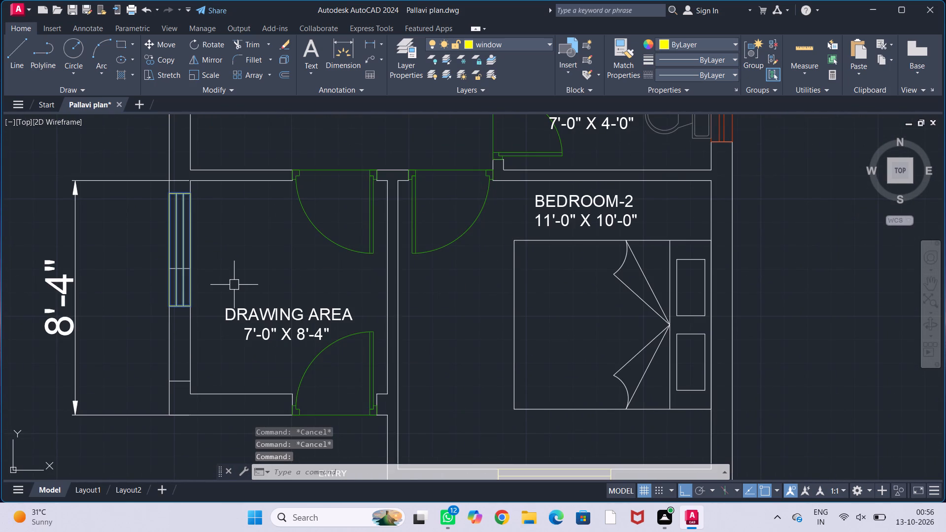
pyautogui.press('m')
pyautogui.press('Return')
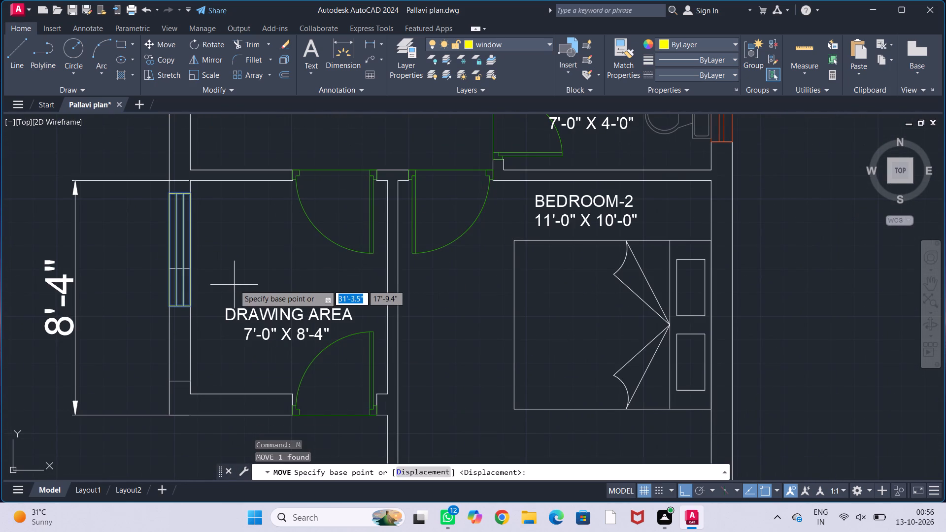
pyautogui.click(189, 301)
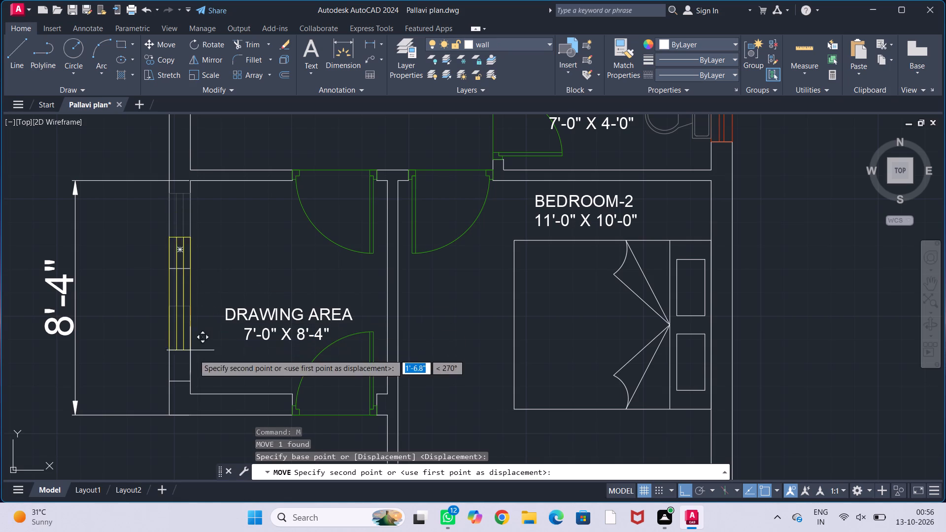
pyautogui.click(196, 382)
pyautogui.press('Escape')
pyautogui.press('Escape')
pyautogui.press('Escape')
pyautogui.press('Escape')
# Delete the 8'-4" dimension beside the drawing area.
pyautogui.scroll(-2, 220, 266)
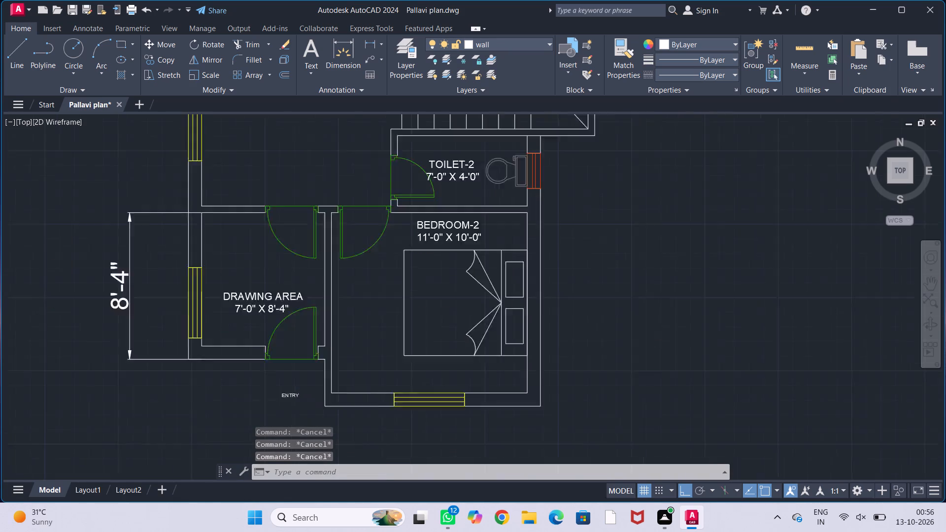
pyautogui.moveTo(226, 260); pyautogui.dragTo(197, 265, button='middle')
pyautogui.click(135, 283)
pyautogui.press('Delete')
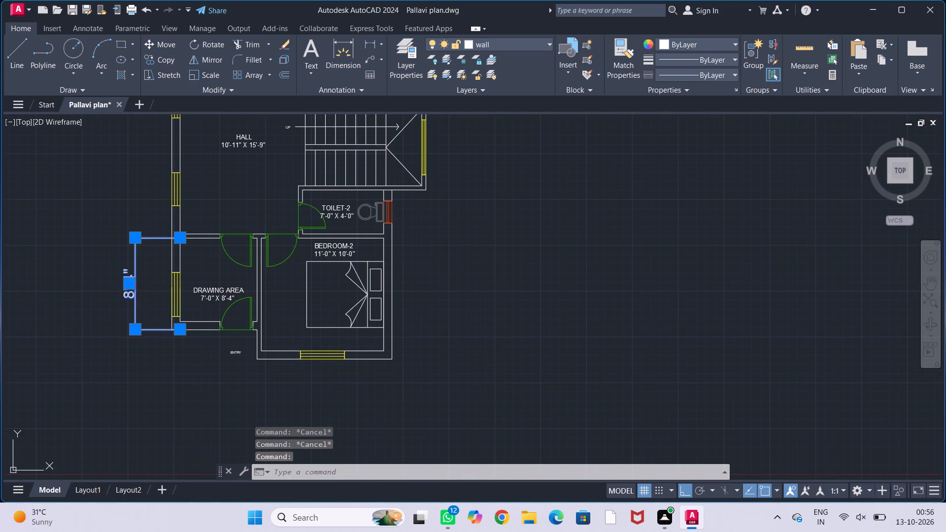
# Move the ENTRY label straight up about 3'-2.5" into the entry door's swing area.
pyautogui.moveTo(140, 287); pyautogui.dragTo(128, 267, button='middle')
pyautogui.scroll(2, 266, 388)
pyautogui.click(172, 254)
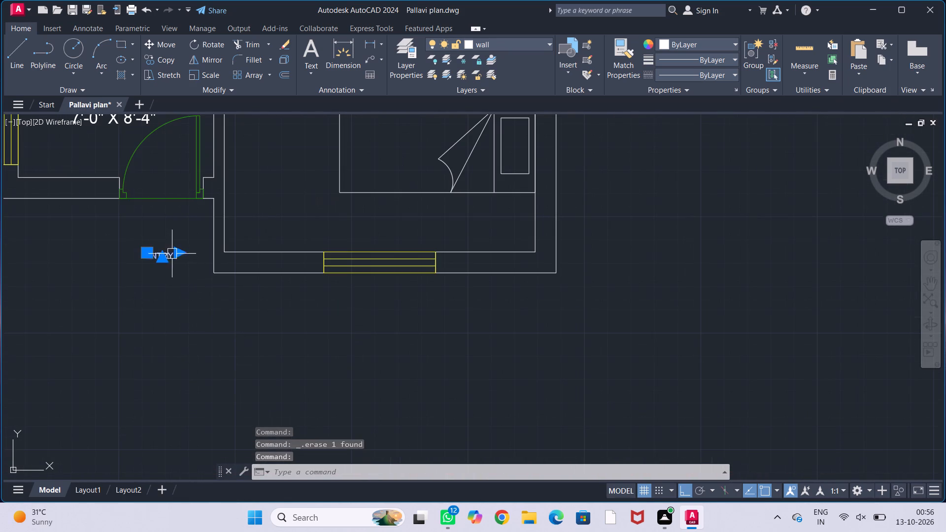
pyautogui.scroll(-2, 219, 342)
pyautogui.moveTo(206, 337); pyautogui.dragTo(228, 413, button='middle')
pyautogui.scroll(1, 193, 386)
pyautogui.moveTo(192, 401); pyautogui.dragTo(186, 368, button='middle')
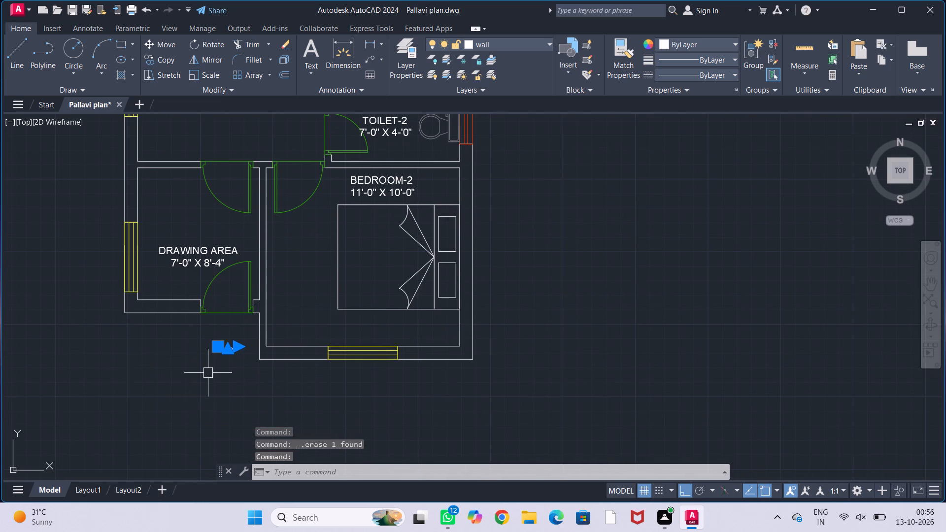
pyautogui.press('m')
pyautogui.press('Return')
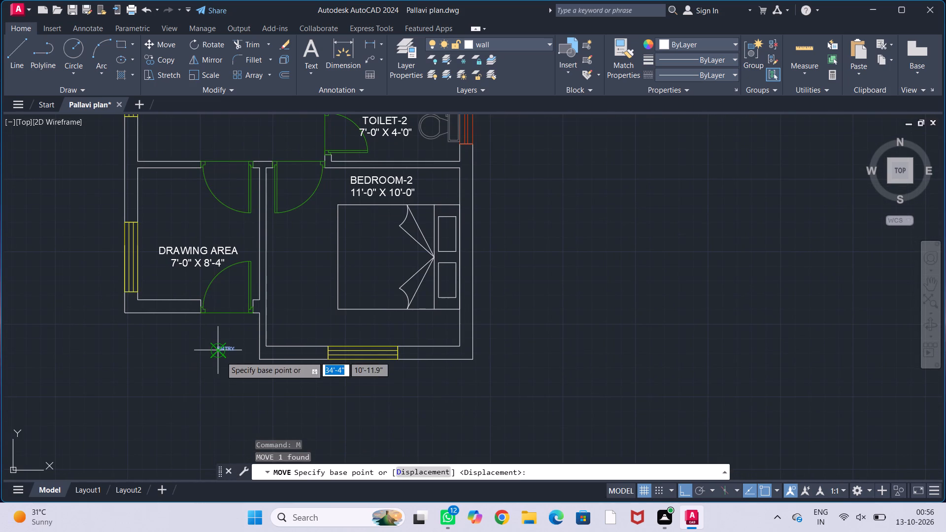
pyautogui.click(220, 355)
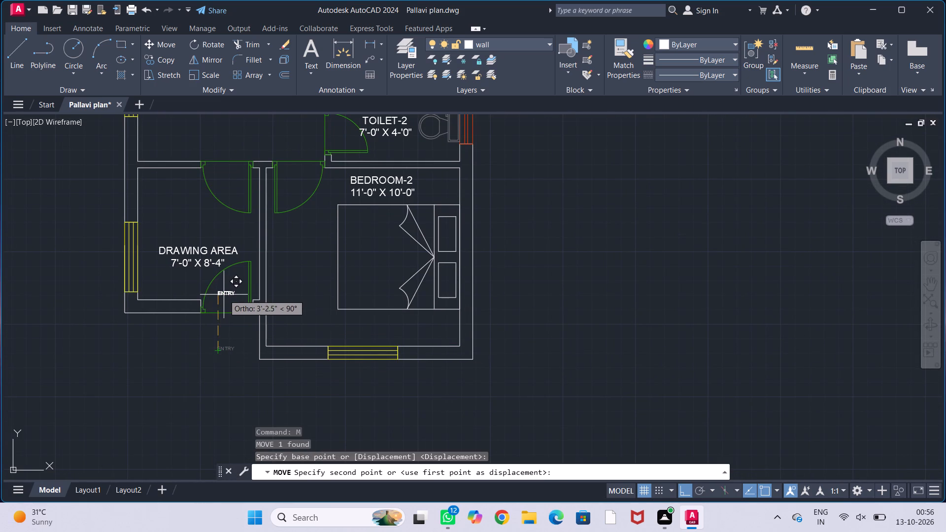
pyautogui.click(224, 295)
pyautogui.press('Escape')
pyautogui.press('Escape')
pyautogui.press('Escape')
# Draw an entrance step rectangle about 3'-11.9" by 2'-8.1" outside the entry door, from the wall corner down to Bedroom-2's outer wall line.
pyautogui.moveTo(193, 316); pyautogui.dragTo(257, 320, button='middle')
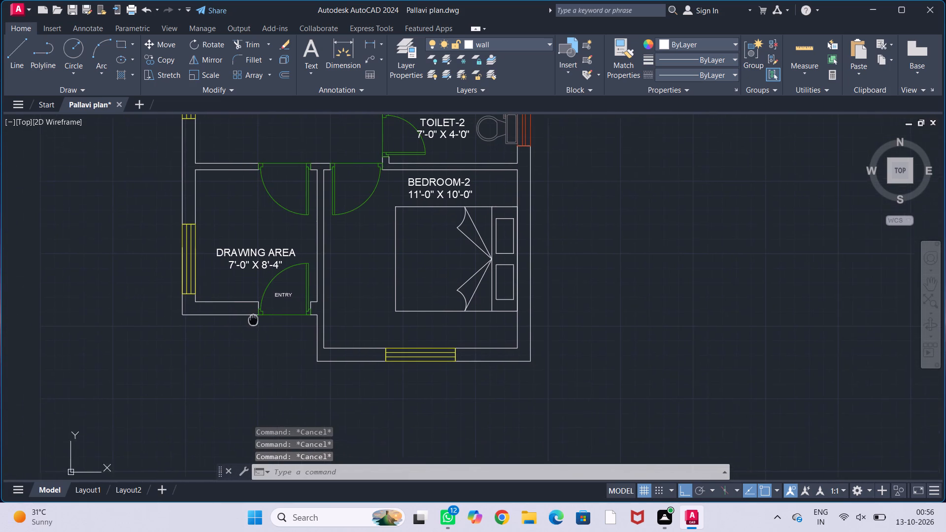
pyautogui.moveTo(257, 320); pyautogui.dragTo(259, 321, button='middle')
pyautogui.scroll(2, 299, 337)
pyautogui.moveTo(290, 327); pyautogui.dragTo(283, 325, button='middle')
pyautogui.write('REC')
pyautogui.press('Return')
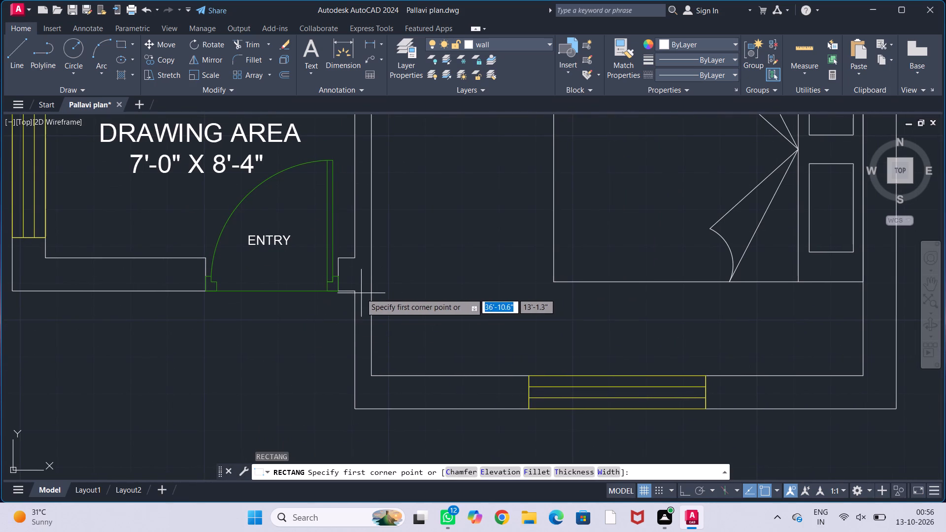
pyautogui.click(356, 293)
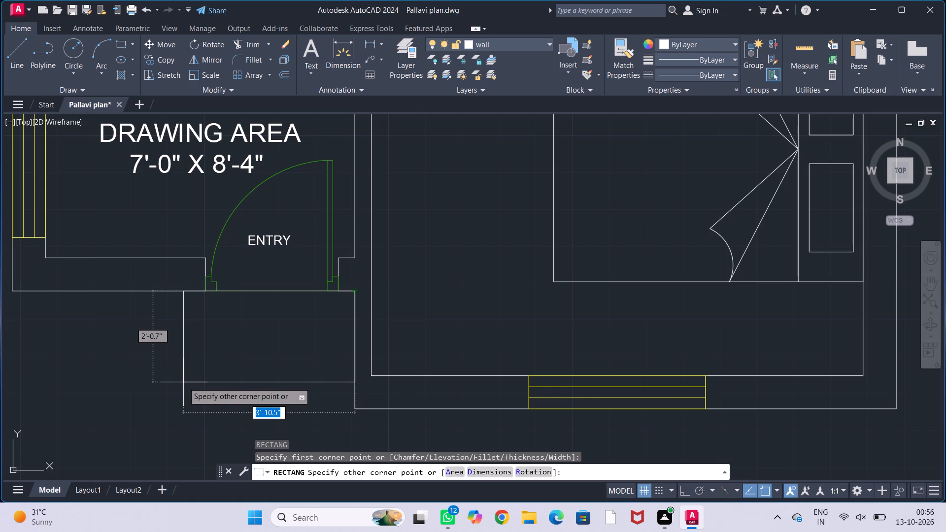
pyautogui.click(178, 409)
pyautogui.press('Escape')
pyautogui.press('Escape')
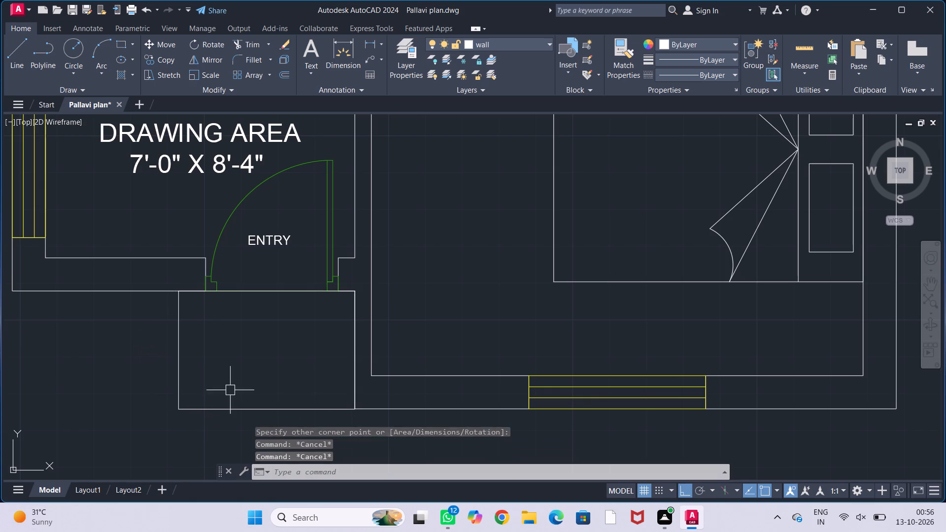
pyautogui.press('Escape')
pyautogui.press('Escape')
pyautogui.press('Escape')
# Draw a horizontal line across the middle of the entrance rectangle to divide it into two treads.
pyautogui.moveTo(236, 388); pyautogui.dragTo(239, 367, button='middle')
pyautogui.scroll(-1, 249, 364)
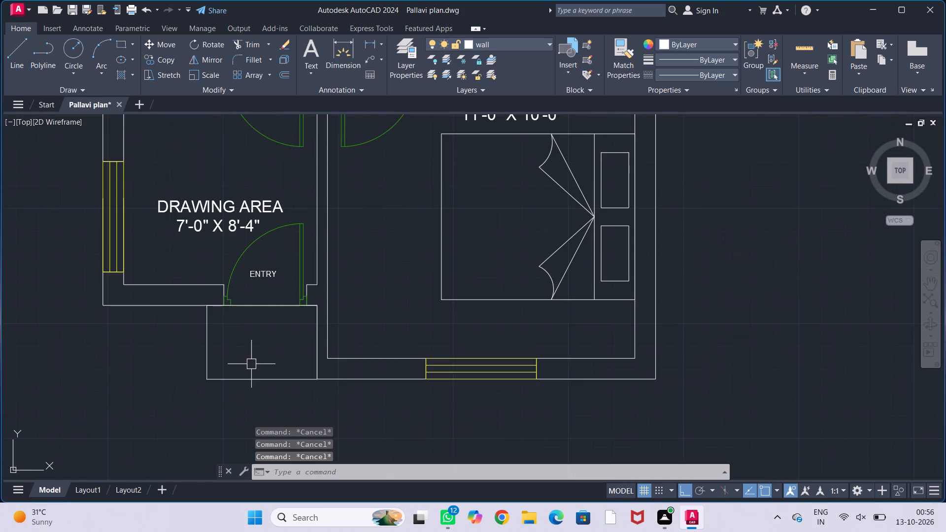
pyautogui.moveTo(270, 360); pyautogui.dragTo(326, 359, button='middle')
pyautogui.press('l')
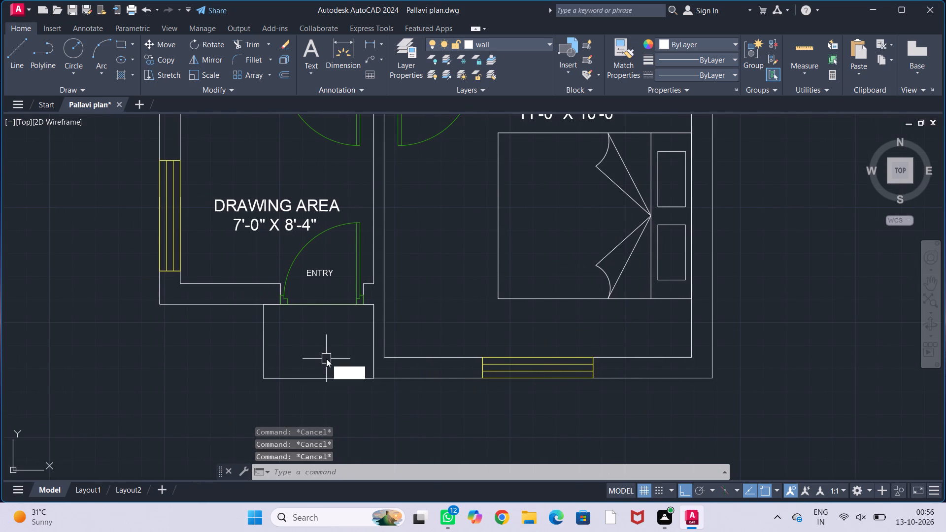
pyautogui.press('Return')
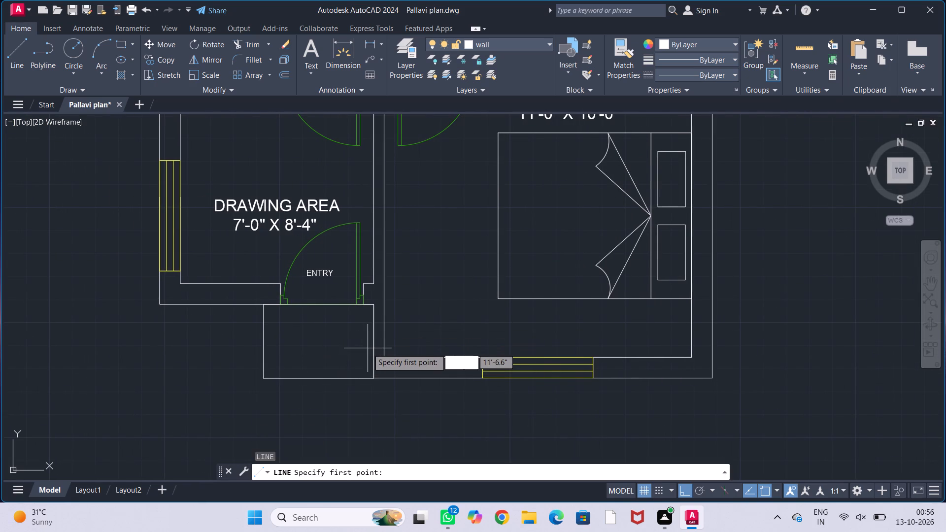
pyautogui.click(374, 344)
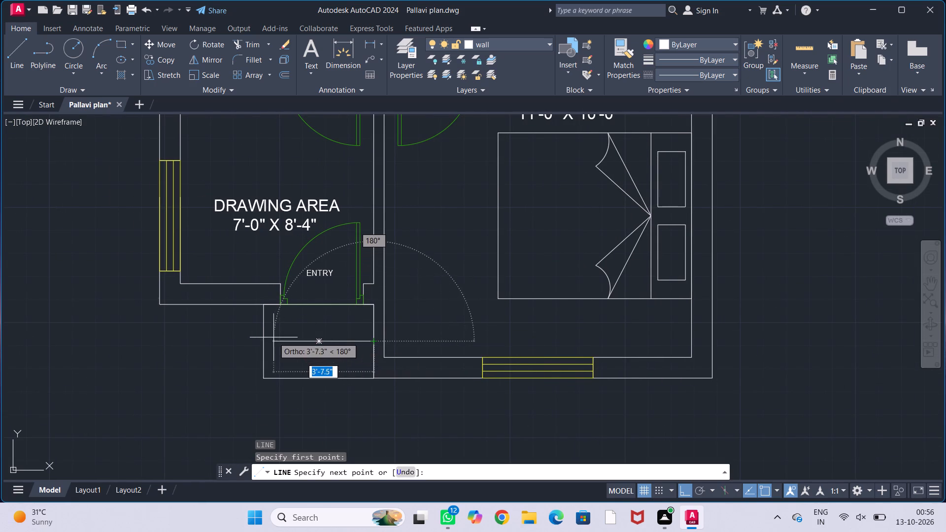
pyautogui.click(262, 339)
pyautogui.press('Escape')
pyautogui.press('Escape')
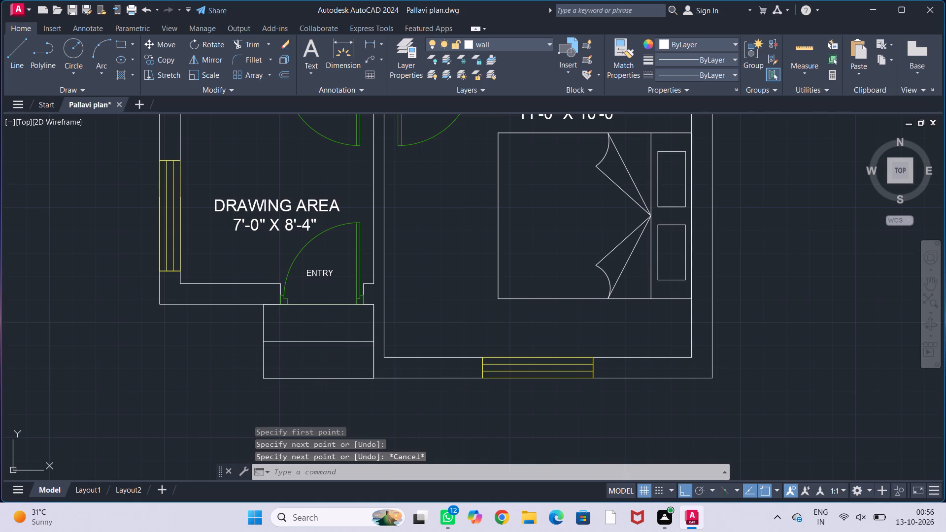
pyautogui.press('Escape')
pyautogui.press('Escape')
pyautogui.press('Escape')
# Move the DRAWING AREA 7'-0" X 8'-4" label straight up, clear of the entry door swing.
pyautogui.scroll(-2, 322, 371)
pyautogui.moveTo(323, 371); pyautogui.dragTo(334, 366, button='middle')
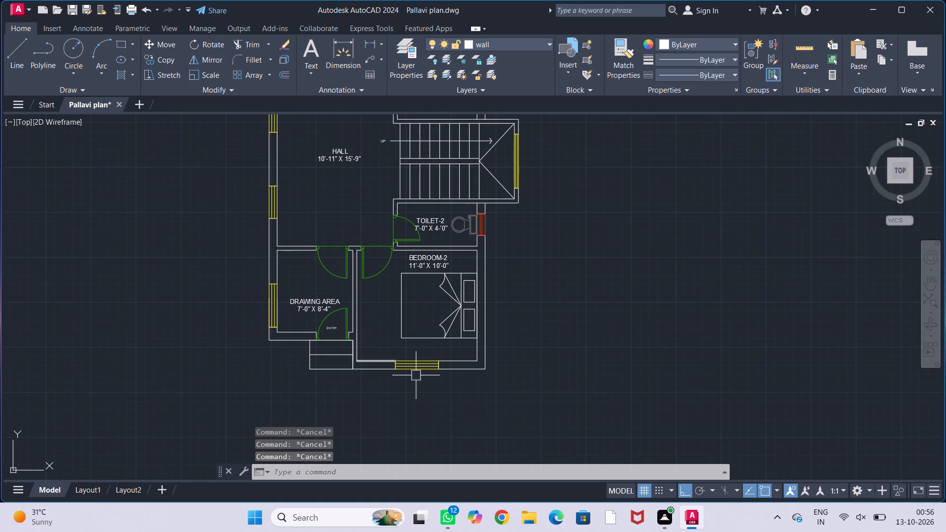
pyautogui.moveTo(394, 354); pyautogui.dragTo(417, 375, button='middle')
pyautogui.scroll(2, 363, 352)
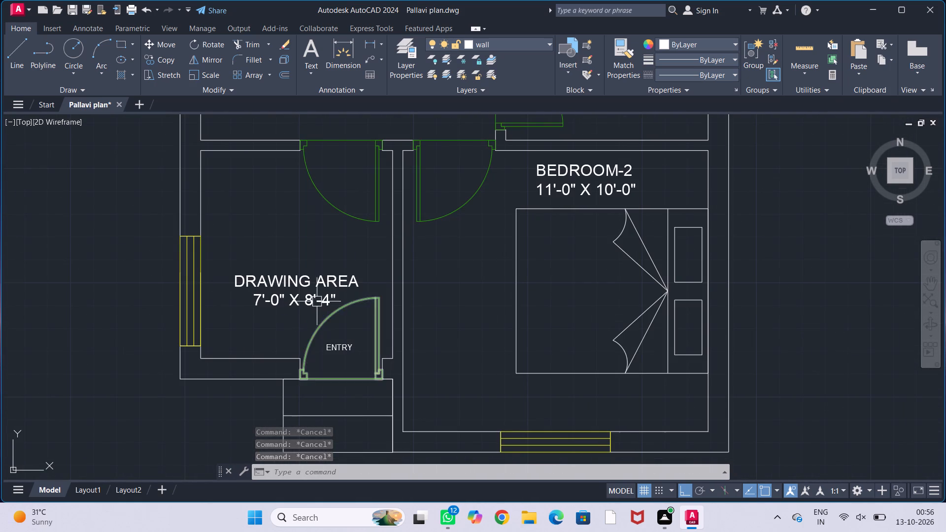
pyautogui.click(318, 298)
pyautogui.press('m')
pyautogui.press('Return')
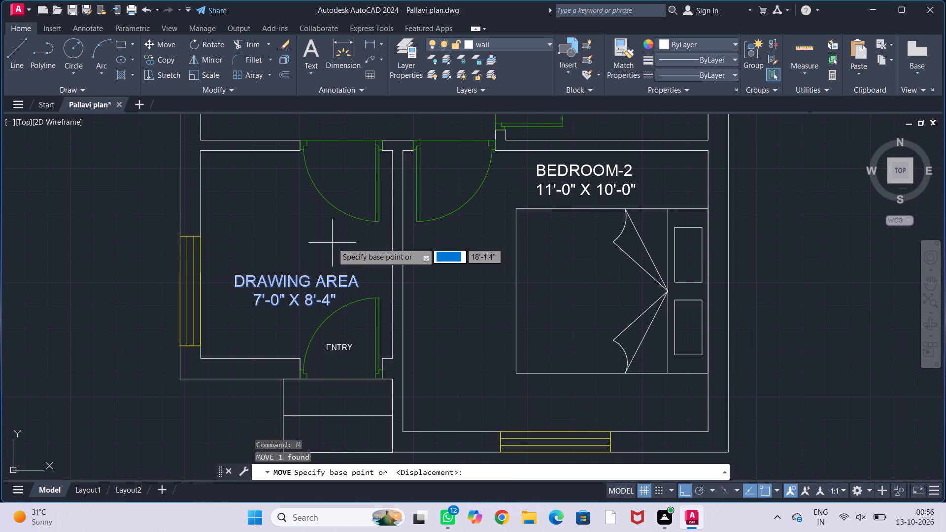
pyautogui.click(244, 311)
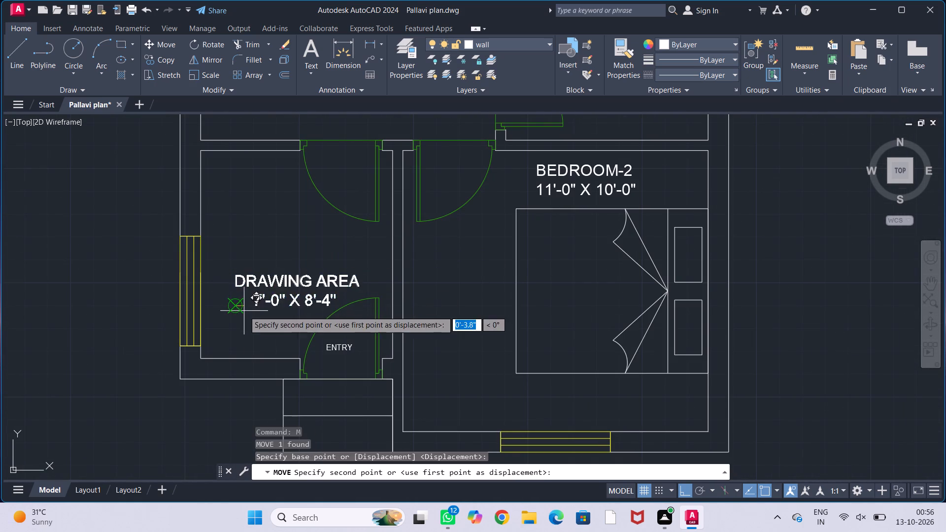
pyautogui.click(239, 270)
pyautogui.press('Escape')
pyautogui.press('Escape')
pyautogui.press('Escape')
pyautogui.press('Escape')
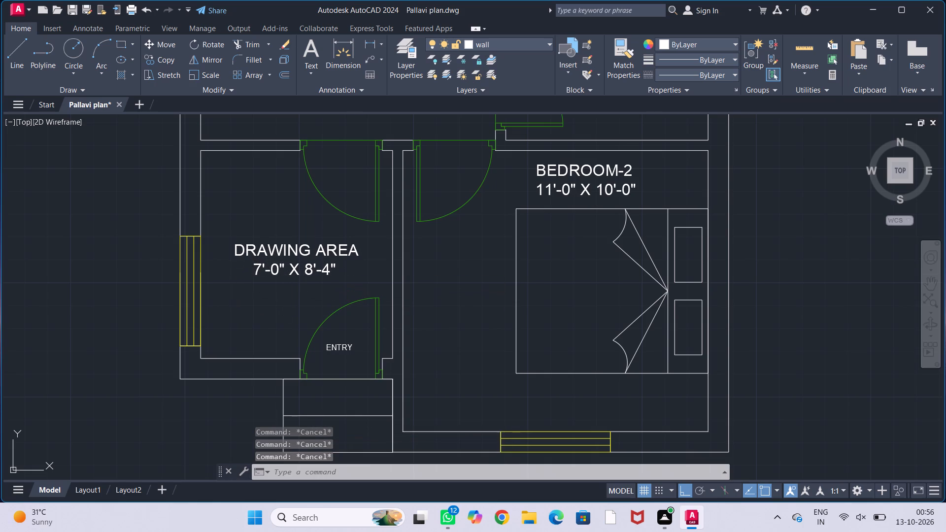
# Save the floor plan drawing.
pyautogui.scroll(-3, 280, 290)
pyautogui.moveTo(502, 254); pyautogui.dragTo(501, 301, button='middle')
pyautogui.scroll(-1, 503, 302)
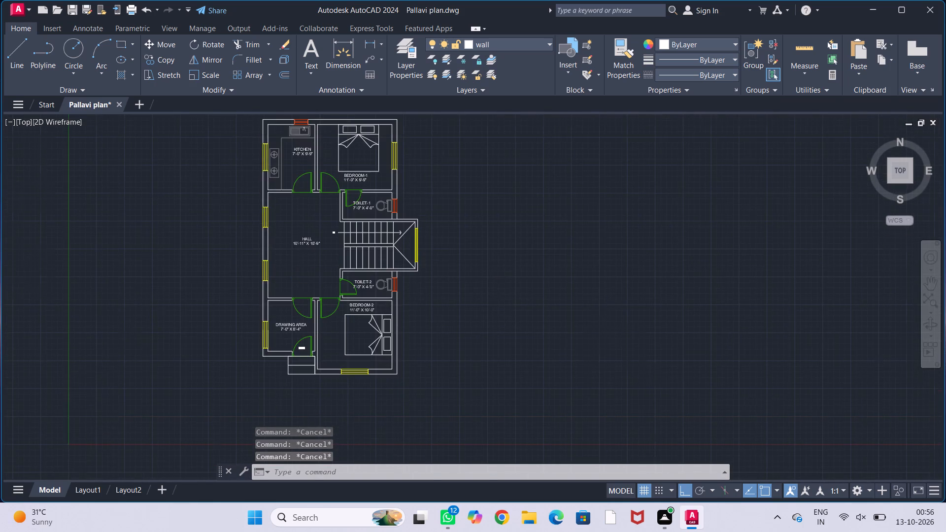
pyautogui.scroll(1, 504, 297)
pyautogui.moveTo(504, 295); pyautogui.dragTo(571, 333, button='middle')
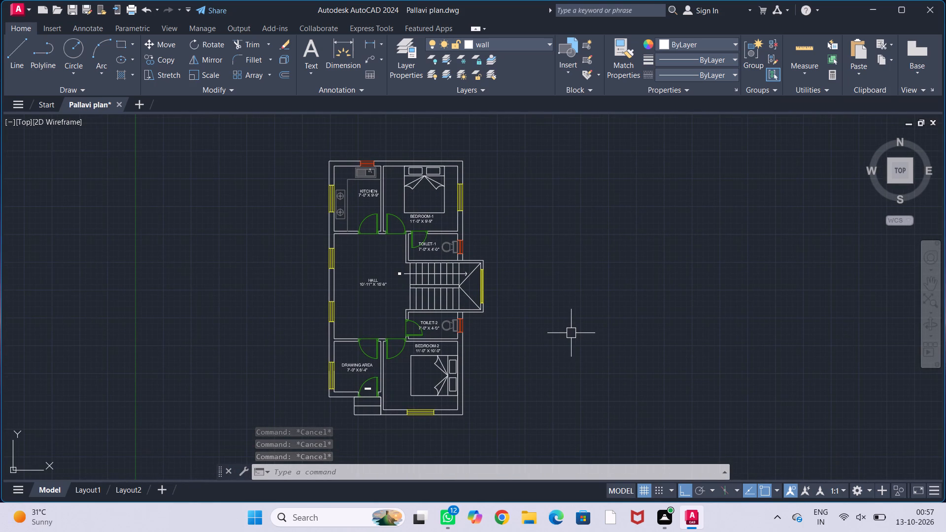
pyautogui.hotkey('ctrl', 's')
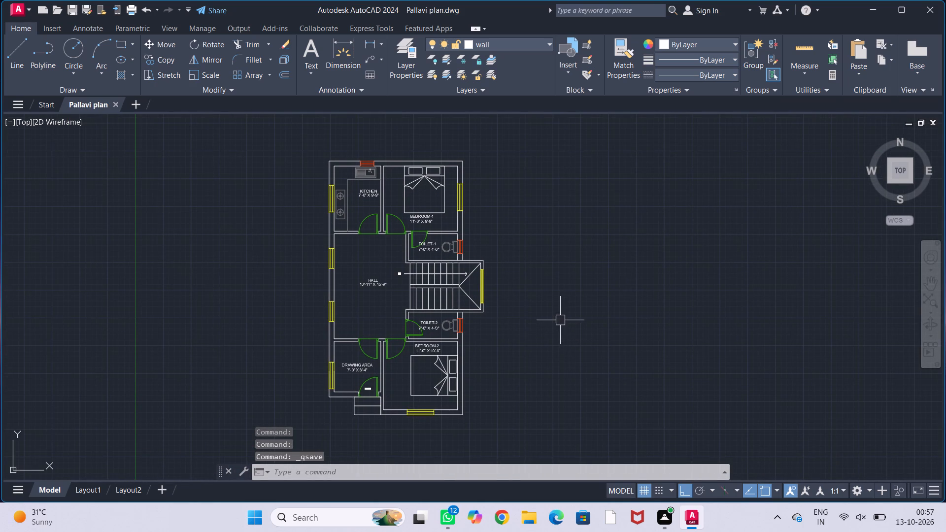
# Examine the kitchen and Bedroom-1 layout at the upper end of the floor plan.
pyautogui.moveTo(561, 320); pyautogui.dragTo(570, 324, button='middle')
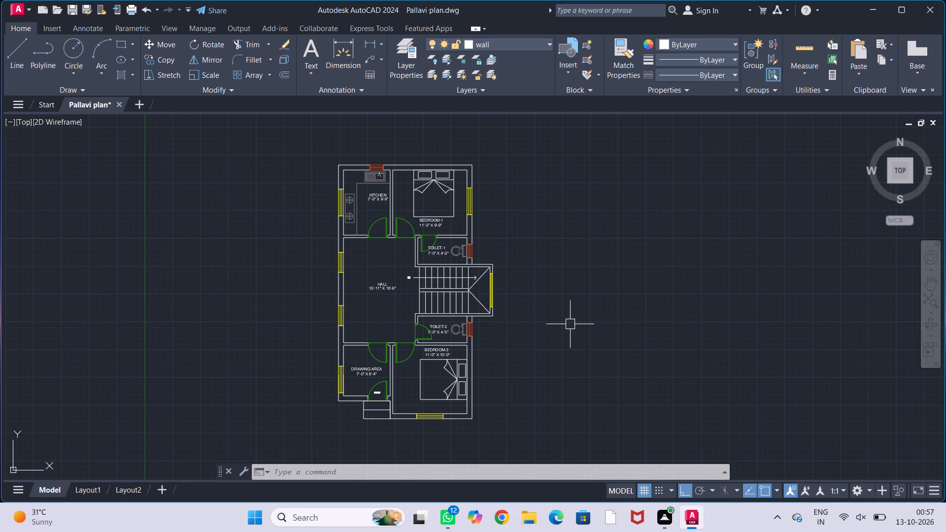
pyautogui.moveTo(603, 267); pyautogui.dragTo(580, 287, button='middle')
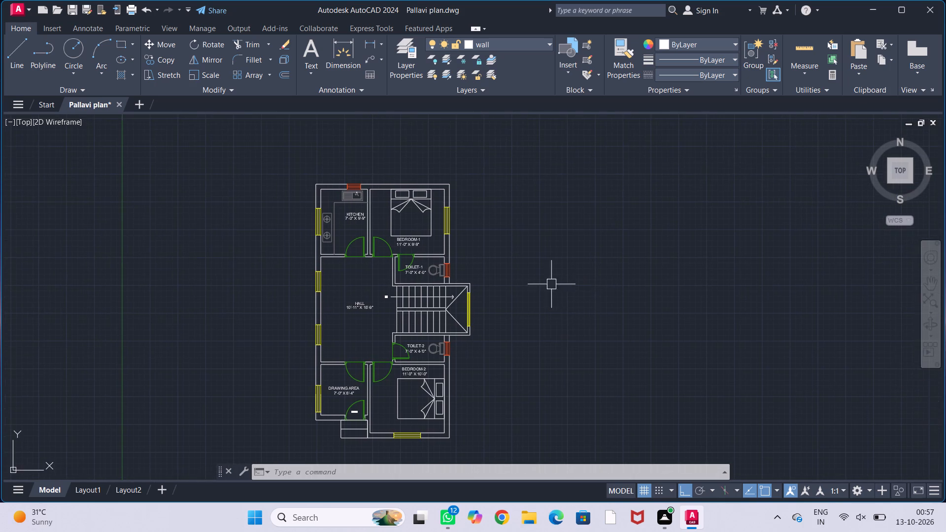
pyautogui.moveTo(498, 279); pyautogui.dragTo(575, 294, button='middle')
pyautogui.scroll(2, 461, 211)
pyautogui.moveTo(439, 251); pyautogui.dragTo(452, 272, button='middle')
pyautogui.scroll(1, 379, 238)
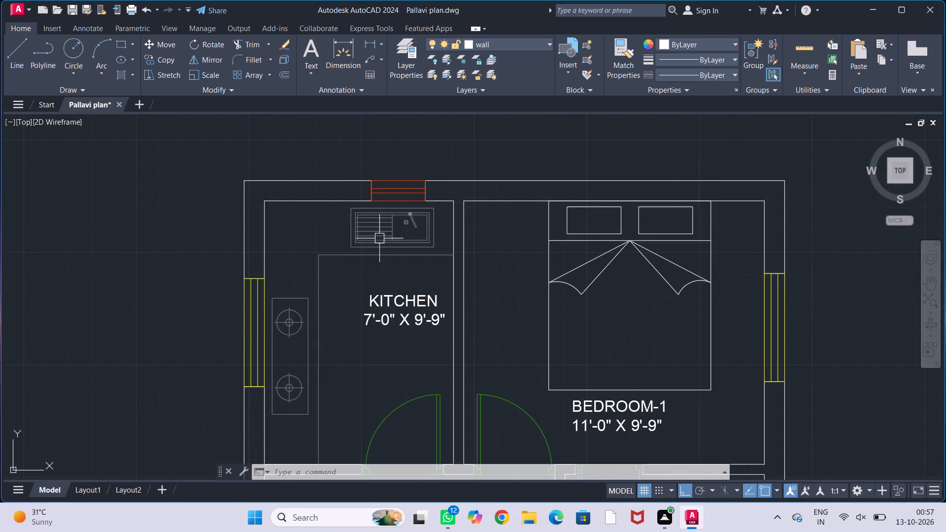
pyautogui.moveTo(509, 251); pyautogui.dragTo(476, 225, button='middle')
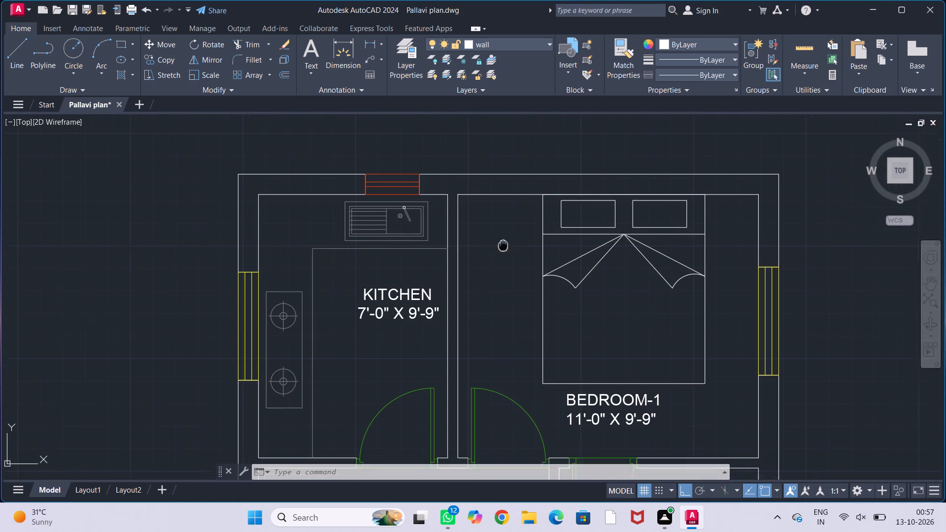
pyautogui.moveTo(476, 225); pyautogui.dragTo(451, 210, button='middle')
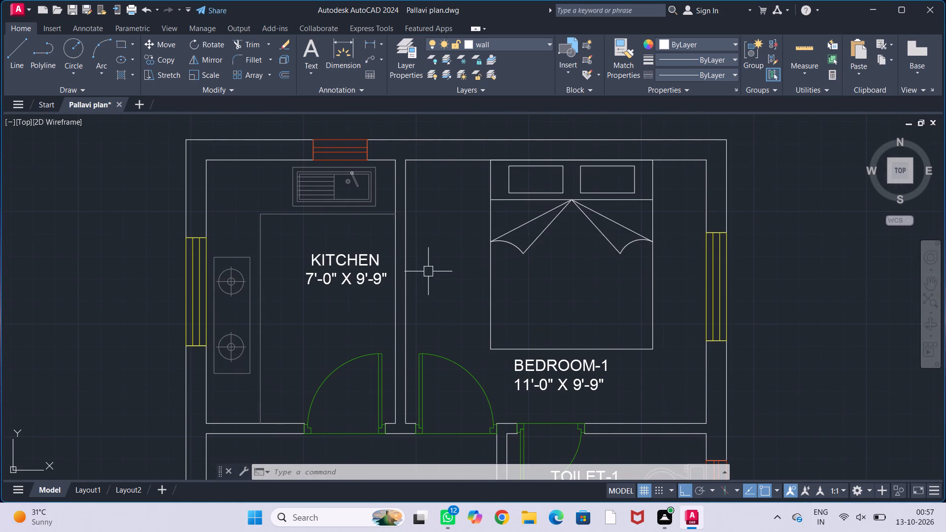
# Examine the floor plan from the kitchen and Bedroom-1 through the hall and staircase down to the entrance.
pyautogui.scroll(-1, 429, 270)
pyautogui.moveTo(440, 271); pyautogui.dragTo(464, 216, button='middle')
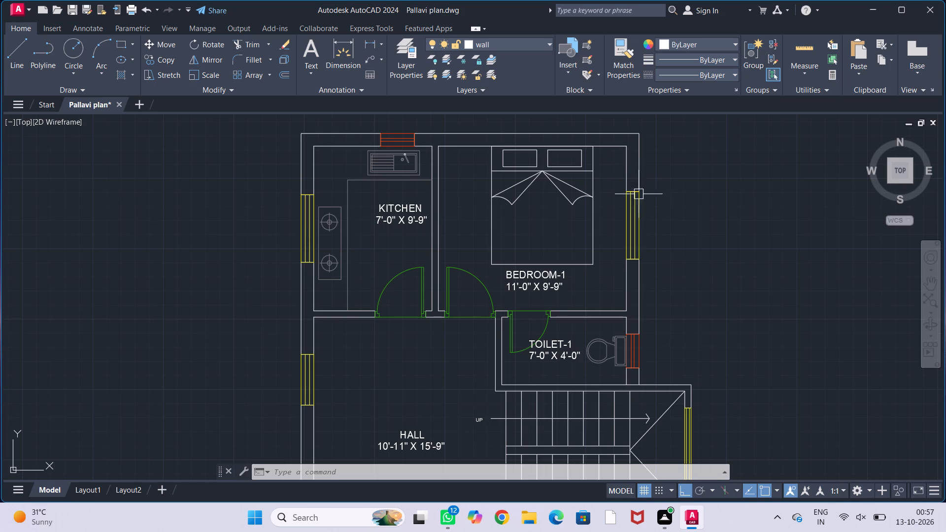
pyautogui.scroll(-1, 662, 203)
pyautogui.moveTo(676, 213); pyautogui.dragTo(618, 158, button='middle')
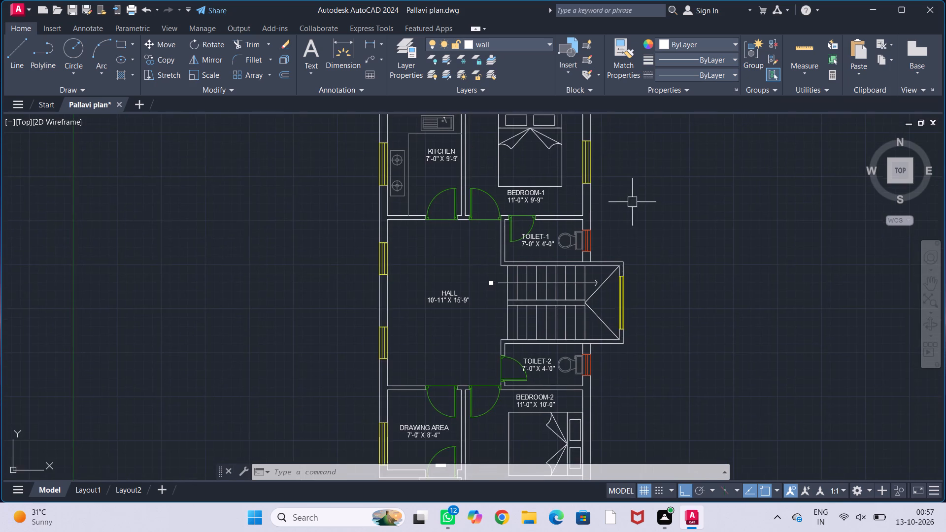
pyautogui.moveTo(632, 202); pyautogui.dragTo(625, 156, button='middle')
pyautogui.moveTo(642, 234); pyautogui.dragTo(620, 160, button='middle')
pyautogui.moveTo(632, 227); pyautogui.dragTo(628, 204, button='middle')
pyautogui.moveTo(635, 182); pyautogui.dragTo(632, 246, button='middle')
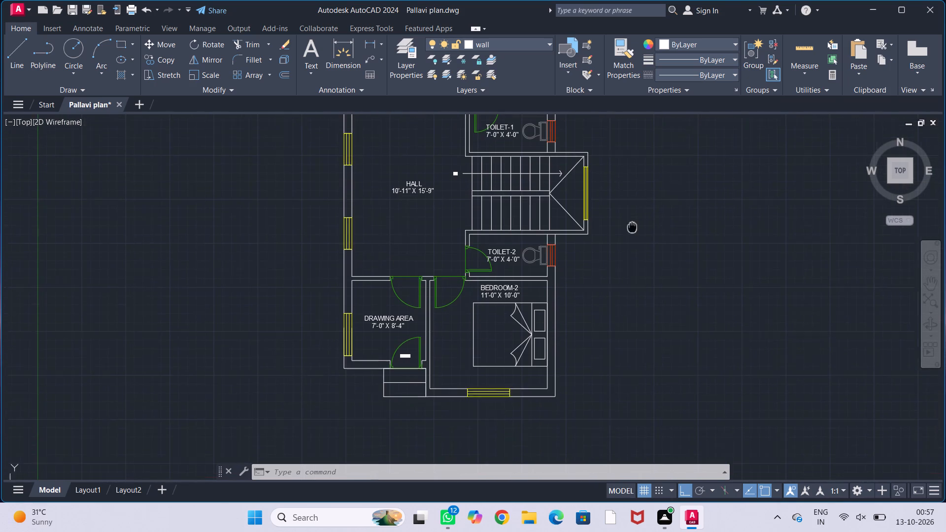
pyautogui.moveTo(632, 246); pyautogui.dragTo(632, 251, button='middle')
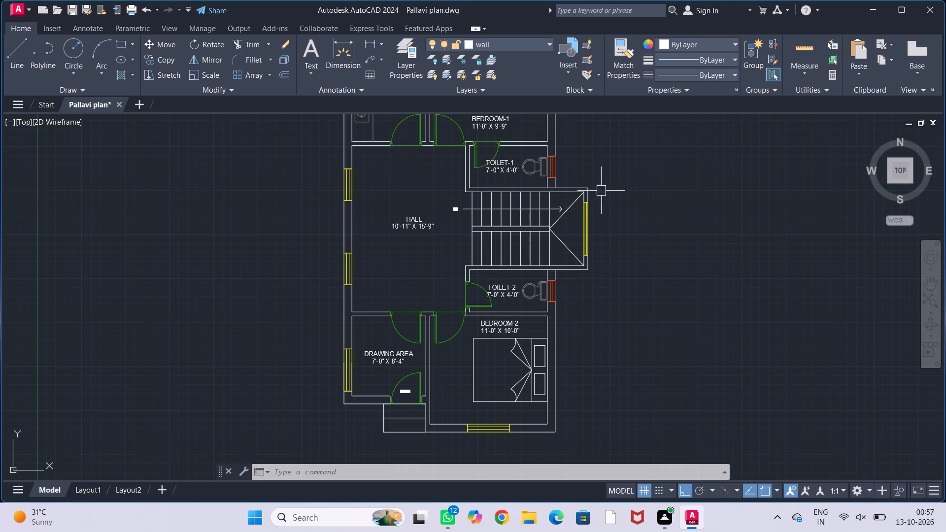
# Move the TOILET-2 label horizontally about 5.3 inches toward the toilet fixture, clear of the door swing.
pyautogui.scroll(3, 508, 326)
pyautogui.moveTo(526, 245); pyautogui.dragTo(512, 278, button='middle')
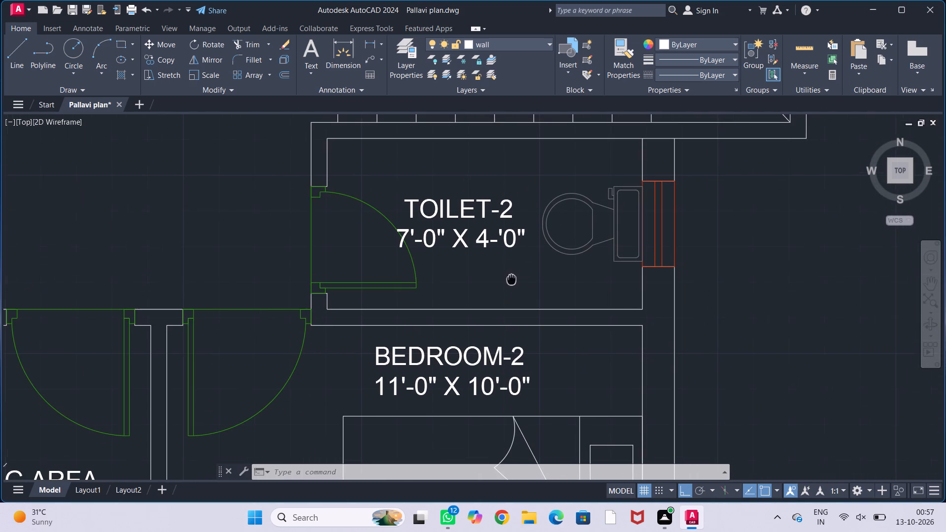
pyautogui.click(501, 242)
pyautogui.press('m')
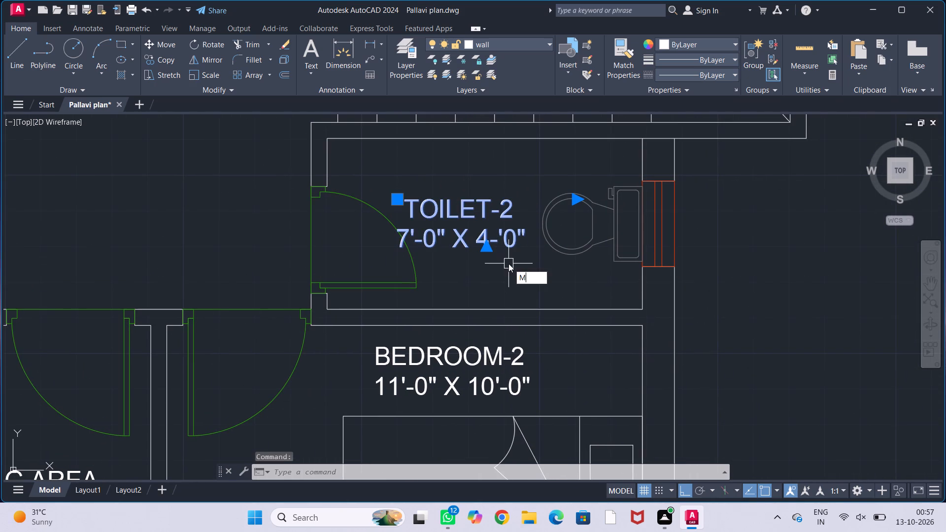
pyautogui.press('Return')
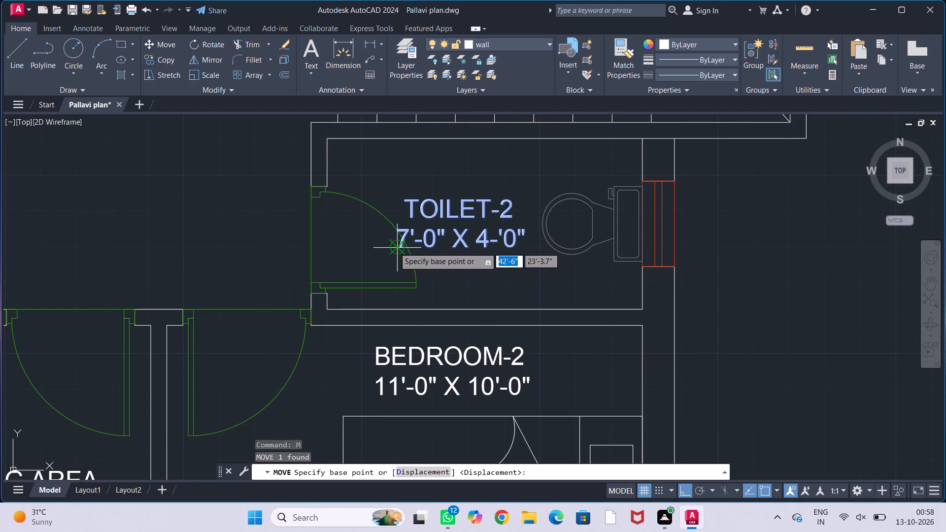
pyautogui.click(394, 247)
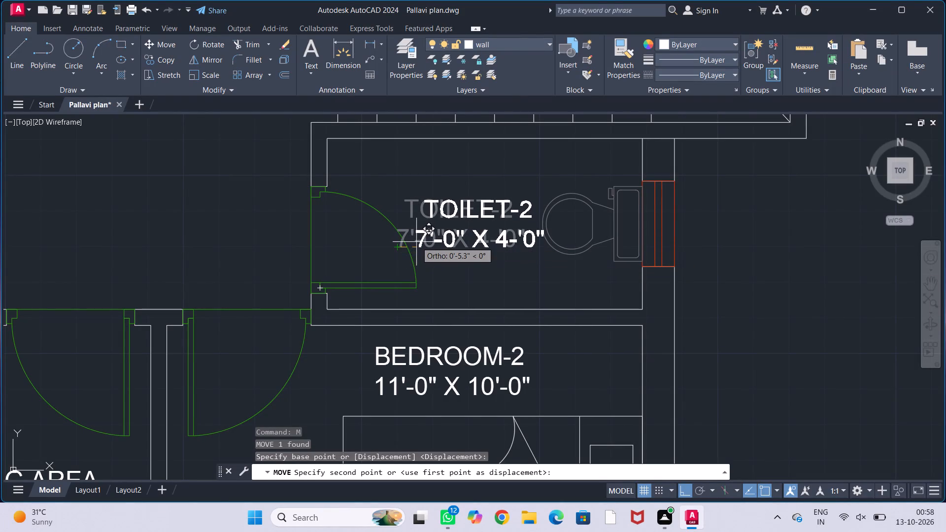
pyautogui.click(416, 242)
# Examine the layout and labels of Bedroom-2, the drawing area, the hall, the kitchen and Bedroom-1.
pyautogui.middleClick(488, 234)
pyautogui.moveTo(490, 269); pyautogui.dragTo(487, 252, button='middle')
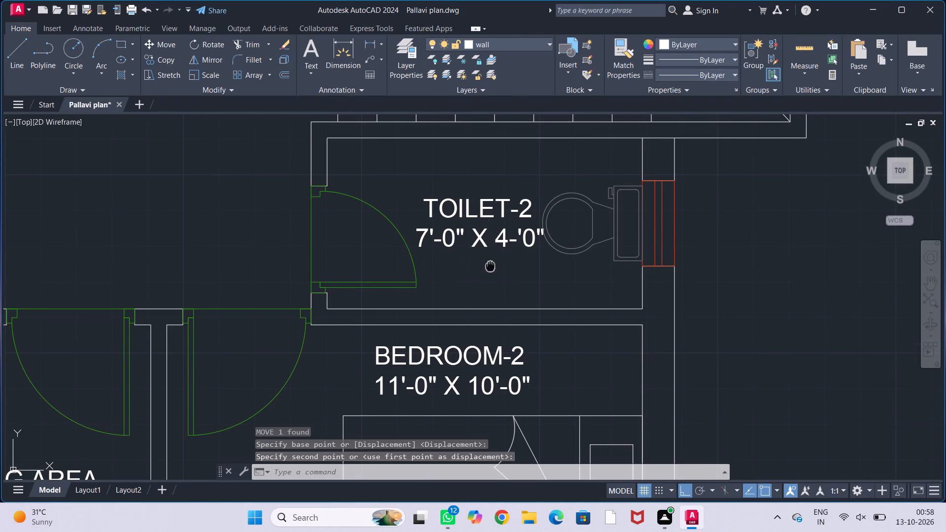
pyautogui.moveTo(487, 252); pyautogui.dragTo(486, 217, button='middle')
pyautogui.scroll(-2, 500, 231)
pyautogui.moveTo(513, 267); pyautogui.dragTo(499, 242, button='middle')
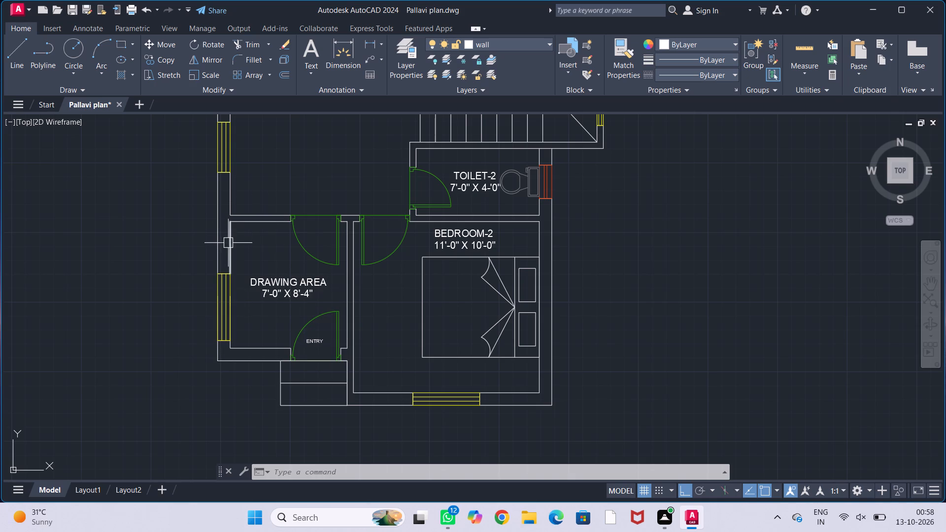
pyautogui.scroll(-2, 312, 298)
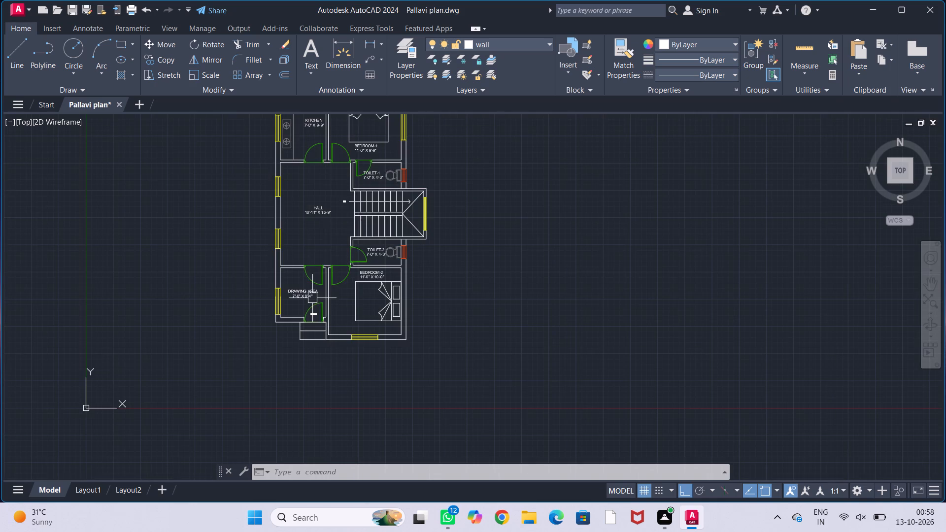
pyautogui.moveTo(326, 231); pyautogui.dragTo(361, 335, button='middle')
pyautogui.scroll(1, 369, 282)
pyautogui.moveTo(371, 274); pyautogui.dragTo(340, 314, button='middle')
pyautogui.scroll(2, 346, 241)
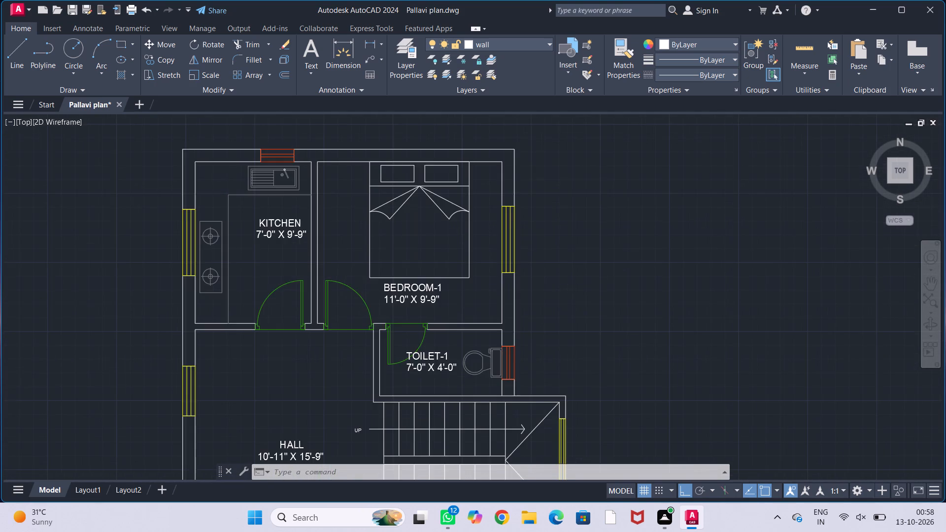
pyautogui.moveTo(346, 241); pyautogui.dragTo(406, 299, button='middle')
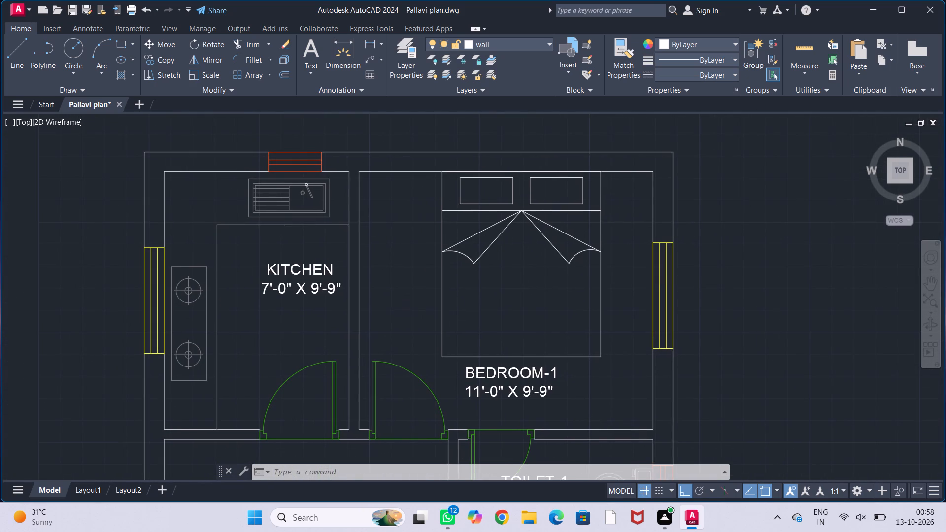
pyautogui.moveTo(408, 298); pyautogui.dragTo(423, 289, button='middle')
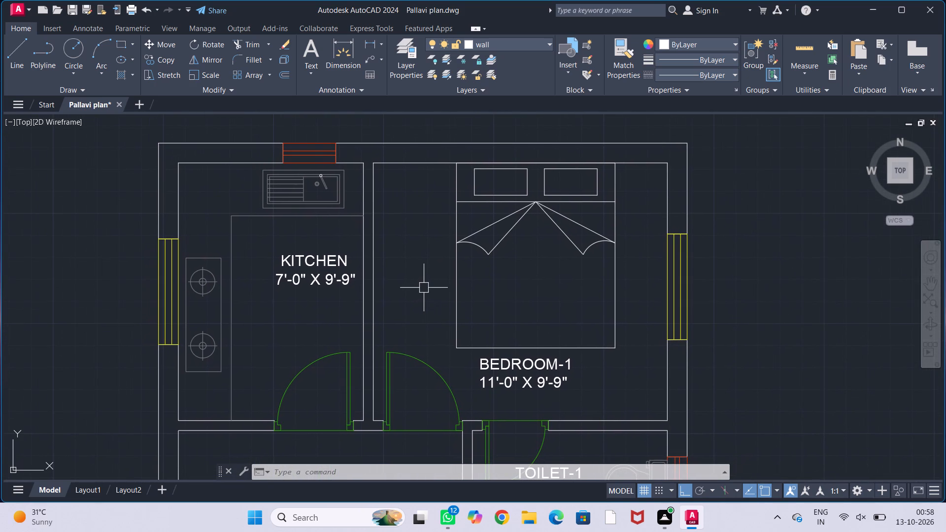
# Save the floor plan drawing.
pyautogui.hotkey('ctrl', 's')
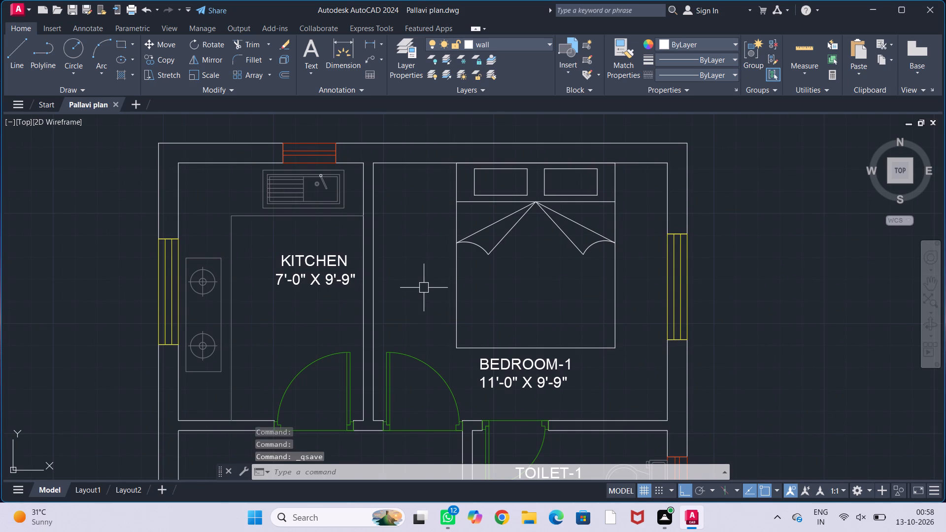
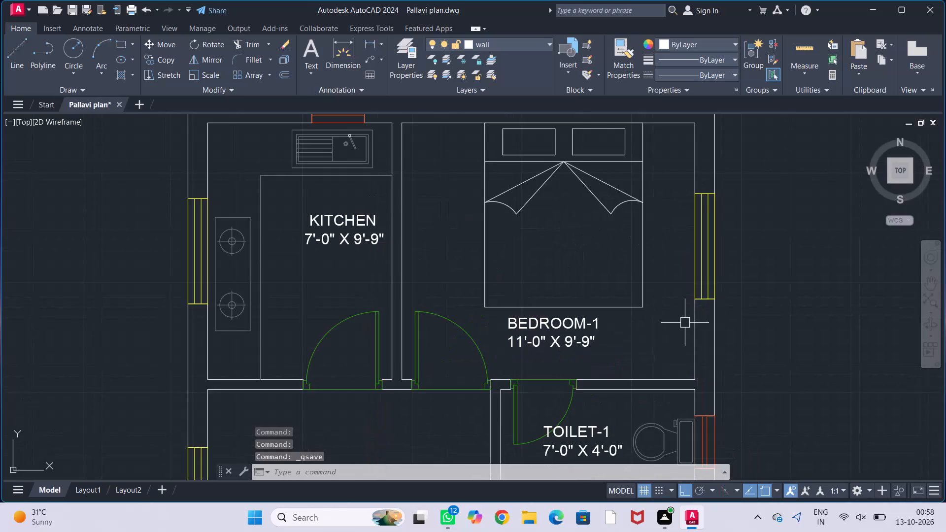
# Examine the floor plan from the kitchen and Bedroom-1 through the hall, toilets and staircase to the drawing area and Bedroom-2.
pyautogui.moveTo(685, 322); pyautogui.dragTo(683, 361, button='middle')
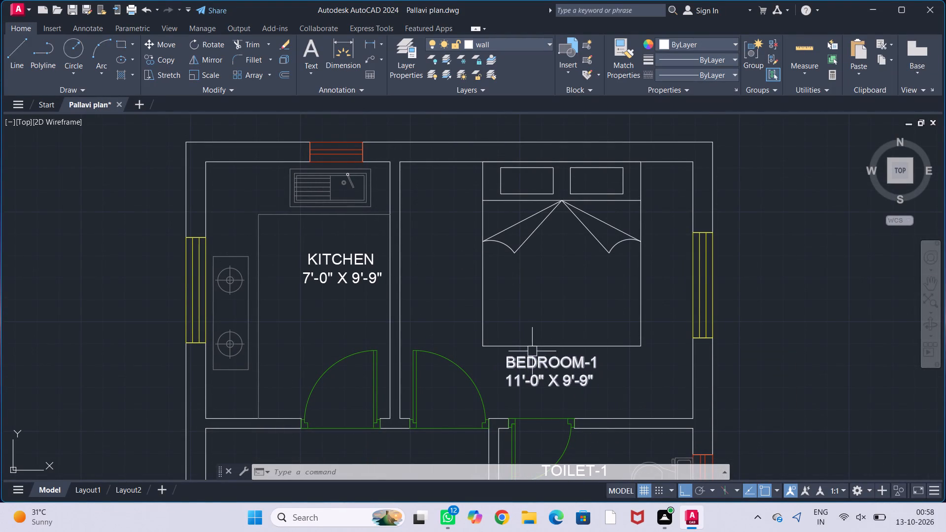
pyautogui.moveTo(451, 266); pyautogui.dragTo(443, 250, button='middle')
pyautogui.scroll(-1, 444, 248)
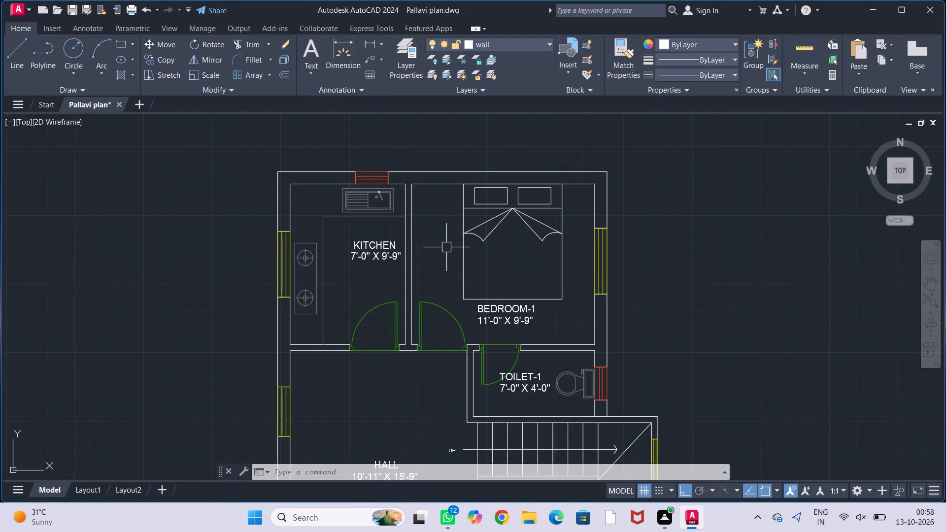
pyautogui.moveTo(446, 247); pyautogui.dragTo(430, 236, button='middle')
pyautogui.click(341, 473)
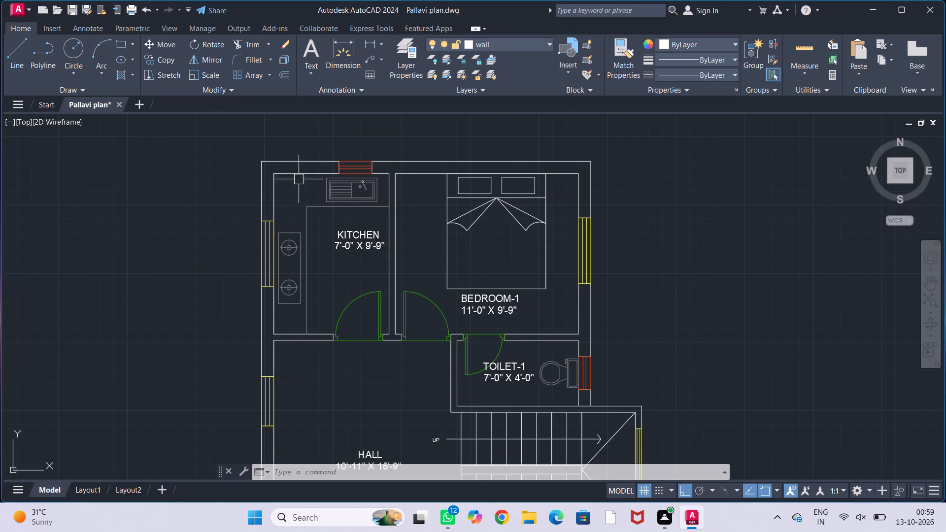
pyautogui.moveTo(417, 251); pyautogui.dragTo(357, 254, button='middle')
pyautogui.scroll(1, 432, 194)
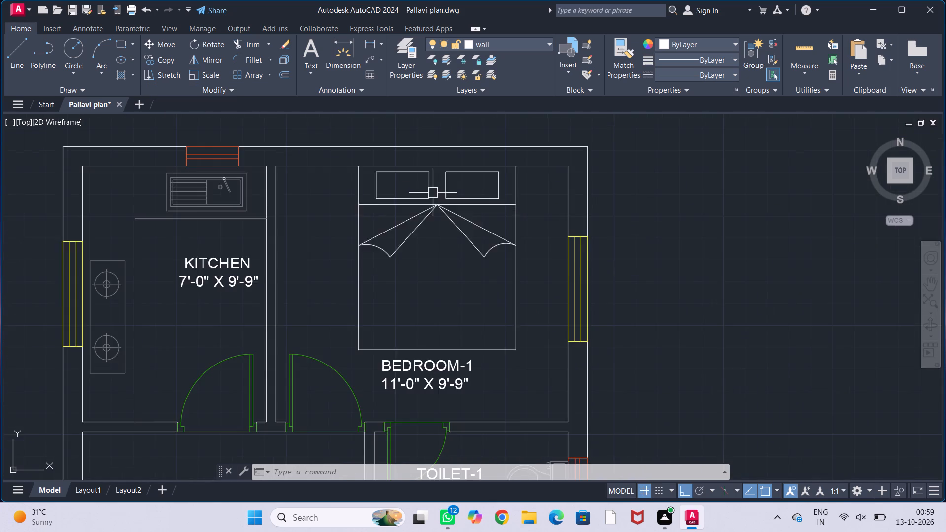
pyautogui.scroll(1, 416, 178)
pyautogui.scroll(-3, 413, 181)
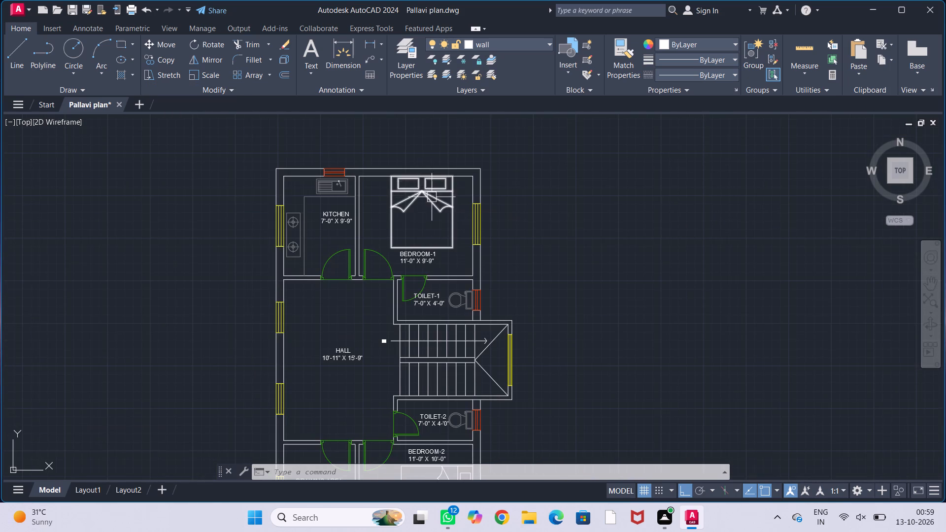
pyautogui.moveTo(416, 238); pyautogui.dragTo(421, 218, button='middle')
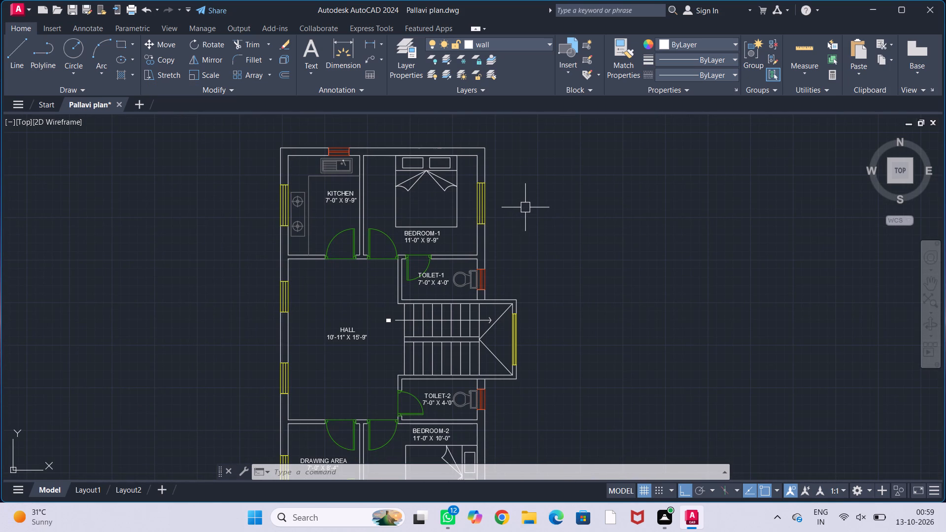
pyautogui.moveTo(526, 207); pyautogui.dragTo(532, 204, button='middle')
pyautogui.moveTo(547, 261); pyautogui.dragTo(547, 217, button='middle')
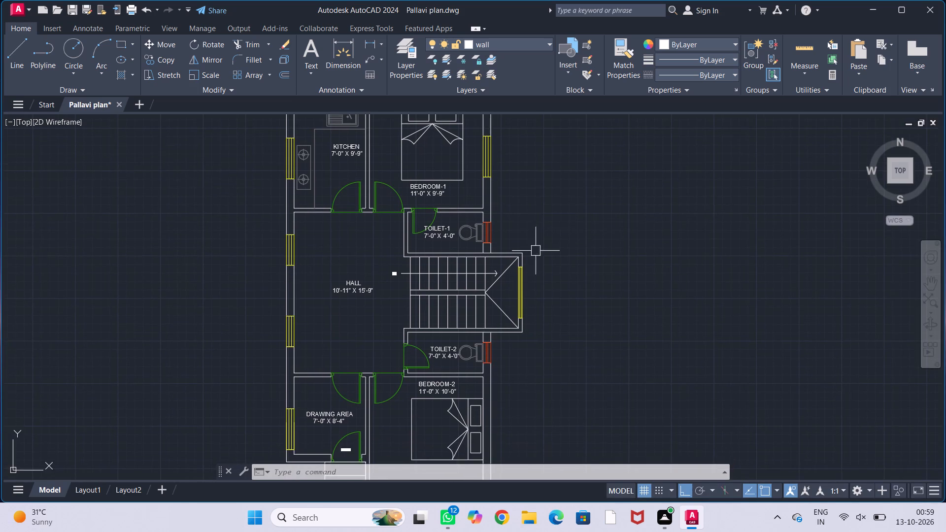
pyautogui.moveTo(536, 251); pyautogui.dragTo(538, 232, button='middle')
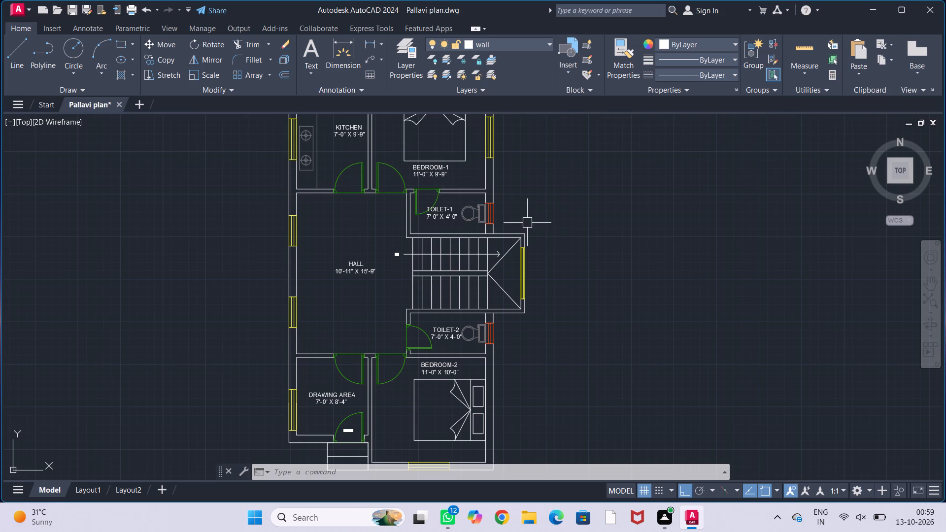
pyautogui.moveTo(606, 261); pyautogui.dragTo(654, 304, button='middle')
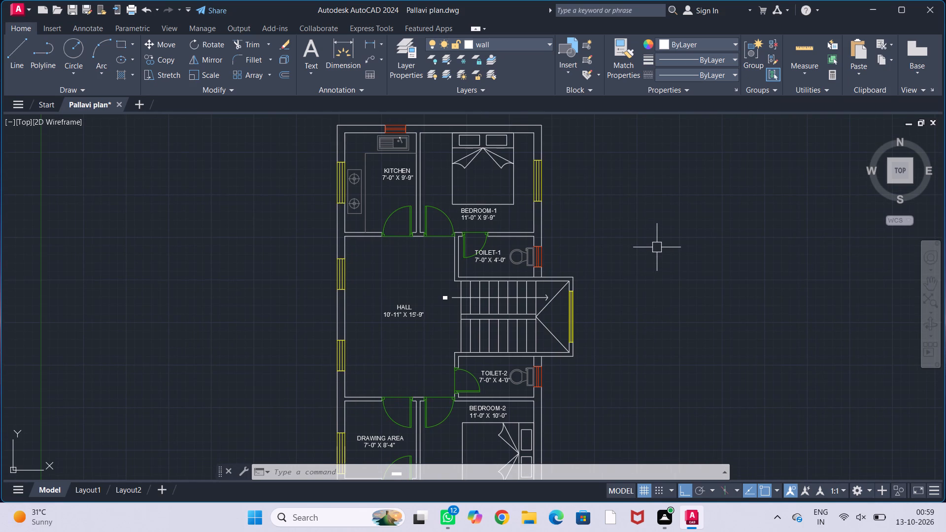
pyautogui.moveTo(628, 233); pyautogui.dragTo(629, 294, button='middle')
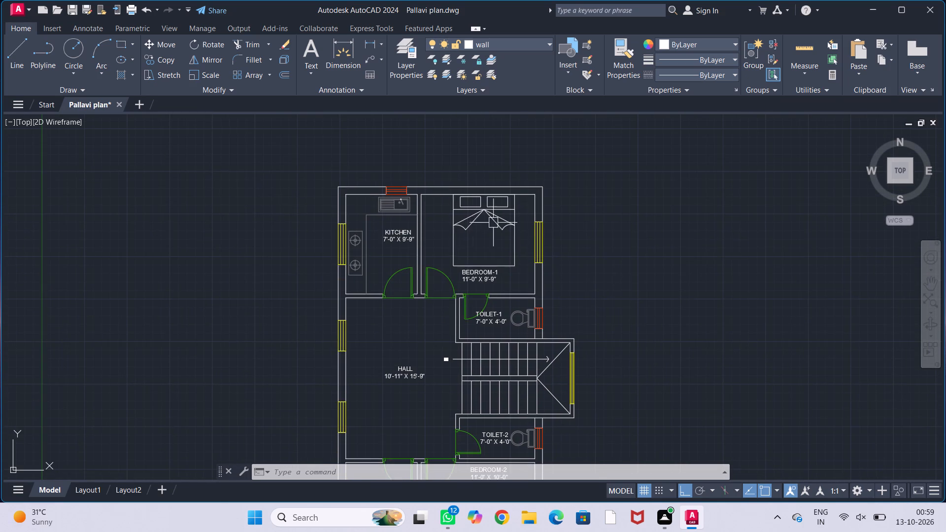
# Examine the kitchen and Bedroom-1 closely, including the partition wall between them, their doors and their labels.
pyautogui.scroll(1, 430, 208)
pyautogui.moveTo(429, 208); pyautogui.dragTo(442, 233, button='middle')
pyautogui.scroll(1, 431, 226)
pyautogui.moveTo(430, 224); pyautogui.dragTo(443, 249, button='middle')
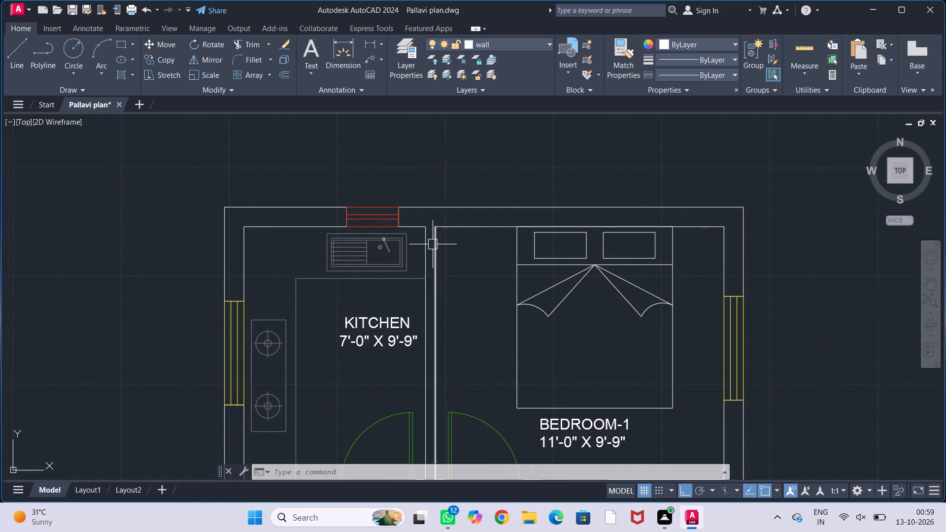
pyautogui.scroll(1, 431, 241)
pyautogui.moveTo(443, 246); pyautogui.dragTo(460, 227, button='middle')
pyautogui.scroll(-1, 464, 224)
pyautogui.moveTo(492, 228); pyautogui.dragTo(467, 221, button='middle')
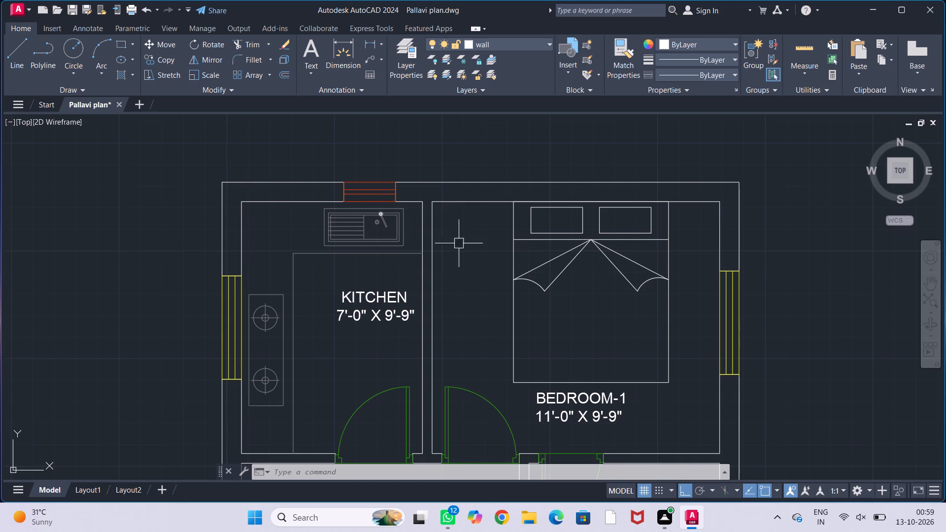
pyautogui.moveTo(470, 254); pyautogui.dragTo(456, 252, button='middle')
pyautogui.scroll(-1, 454, 251)
pyautogui.moveTo(456, 249); pyautogui.dragTo(459, 215, button='middle')
pyautogui.scroll(1, 462, 218)
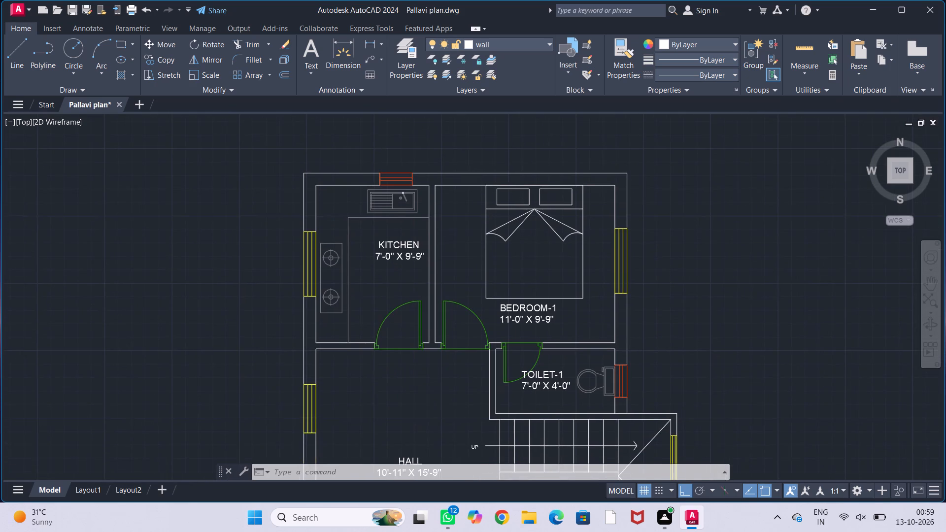
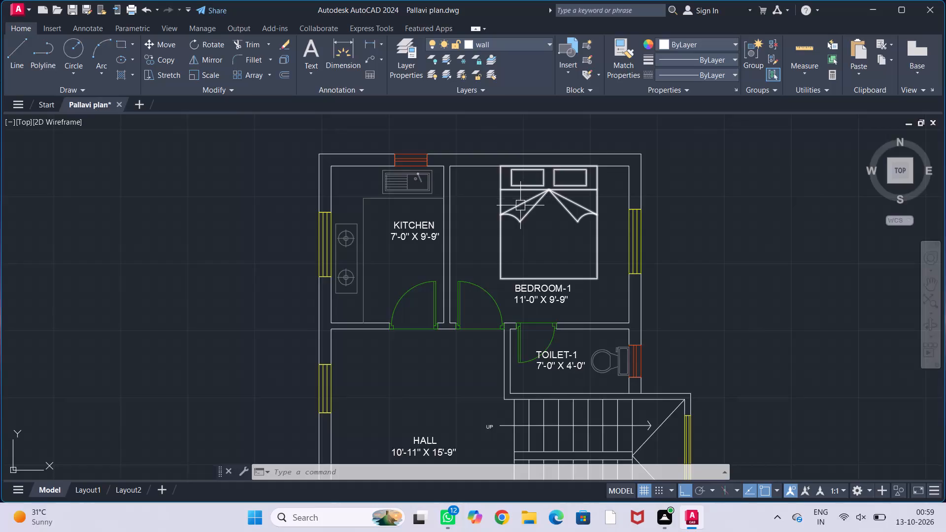
# Move the KITCHEN label and its size text about 0'-11.6" down and slightly left, away from the partition wall, with Ortho off.
pyautogui.click(409, 231)
pyautogui.scroll(1, 400, 277)
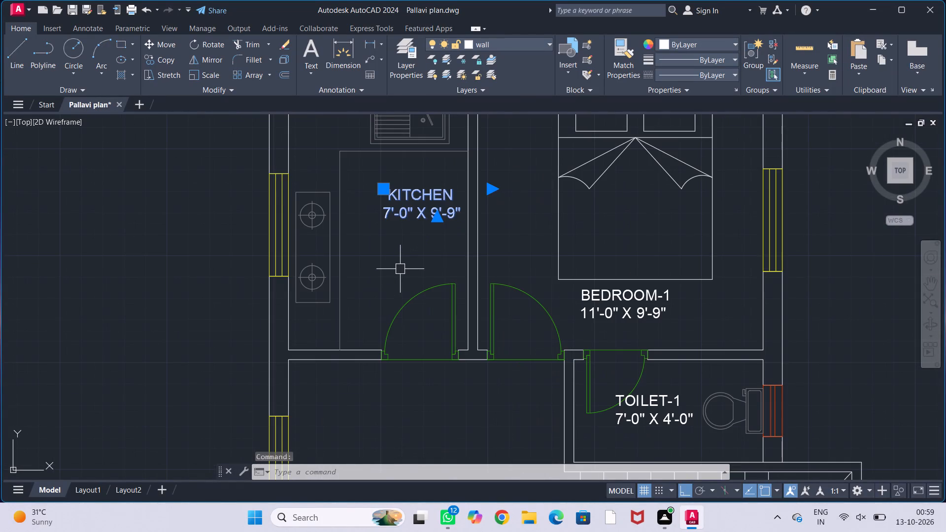
pyautogui.press('m')
pyautogui.press('Return')
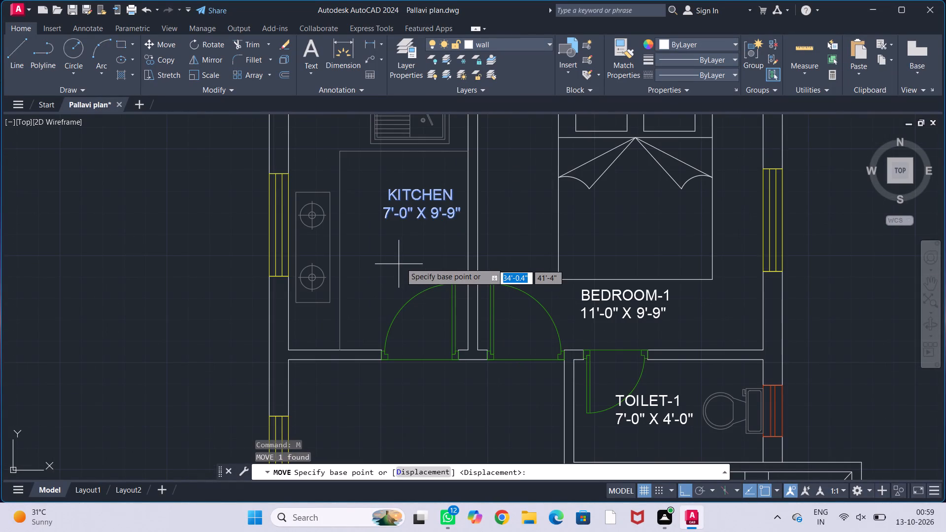
pyautogui.click(385, 215)
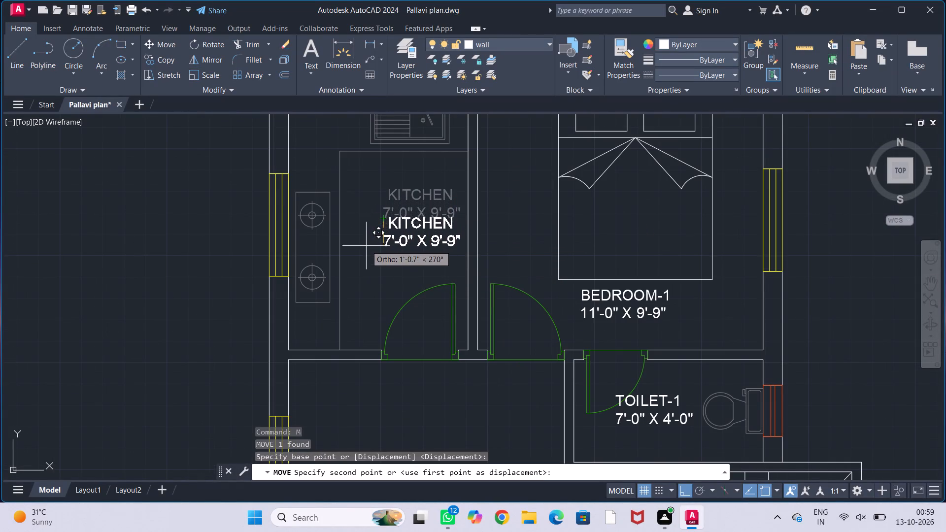
pyautogui.press('F8')
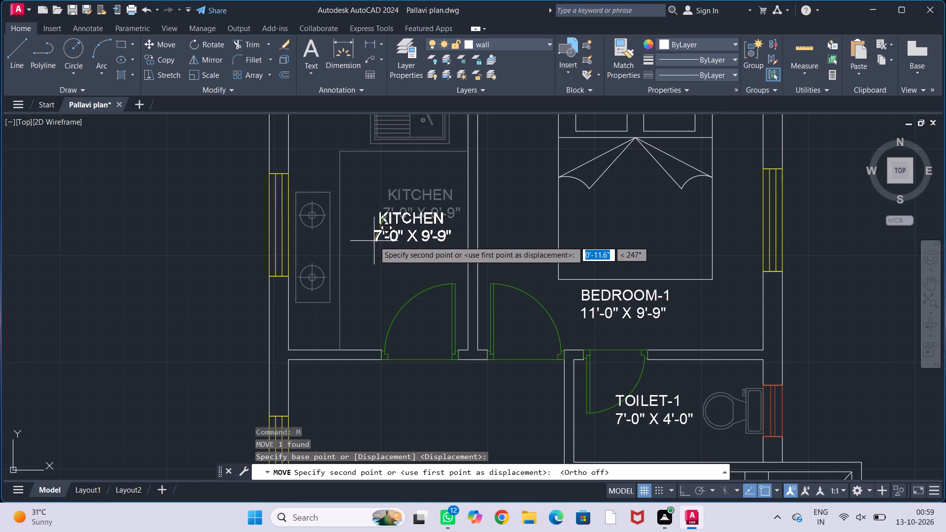
pyautogui.click(374, 241)
pyautogui.press('Escape')
pyautogui.press('Escape')
pyautogui.press('Escape')
pyautogui.press('Escape')
# Save the floor plan drawing.
pyautogui.scroll(-2, 392, 247)
pyautogui.moveTo(462, 254); pyautogui.dragTo(454, 242, button='middle')
pyautogui.scroll(-1, 454, 229)
pyautogui.moveTo(503, 237); pyautogui.dragTo(504, 216, button='middle')
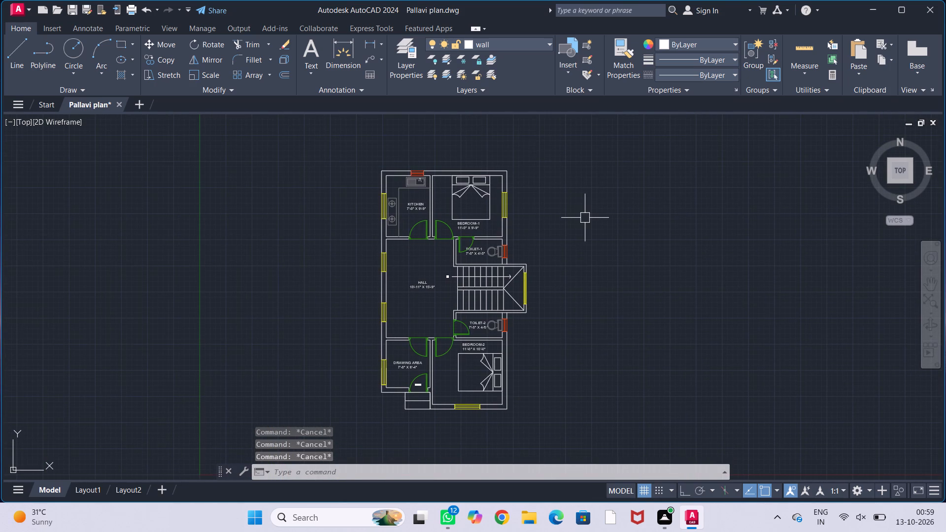
pyautogui.hotkey('ctrl', 's')
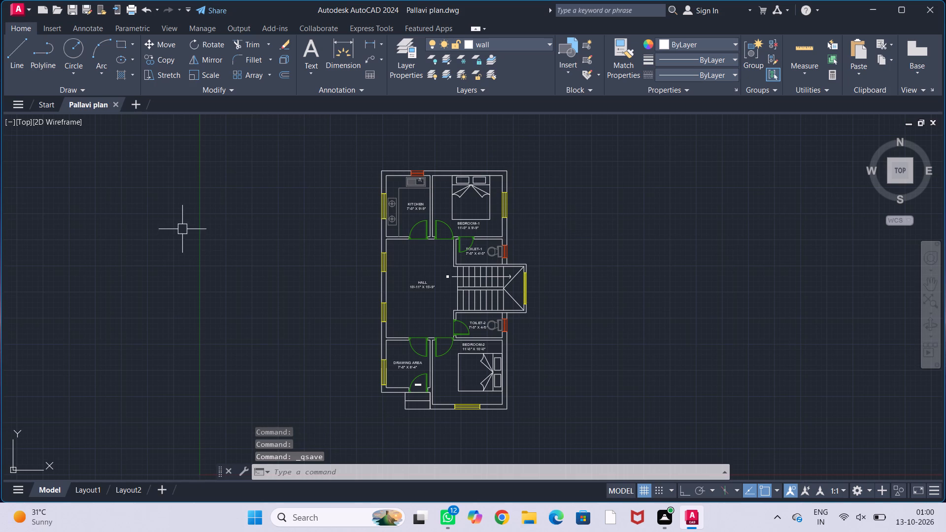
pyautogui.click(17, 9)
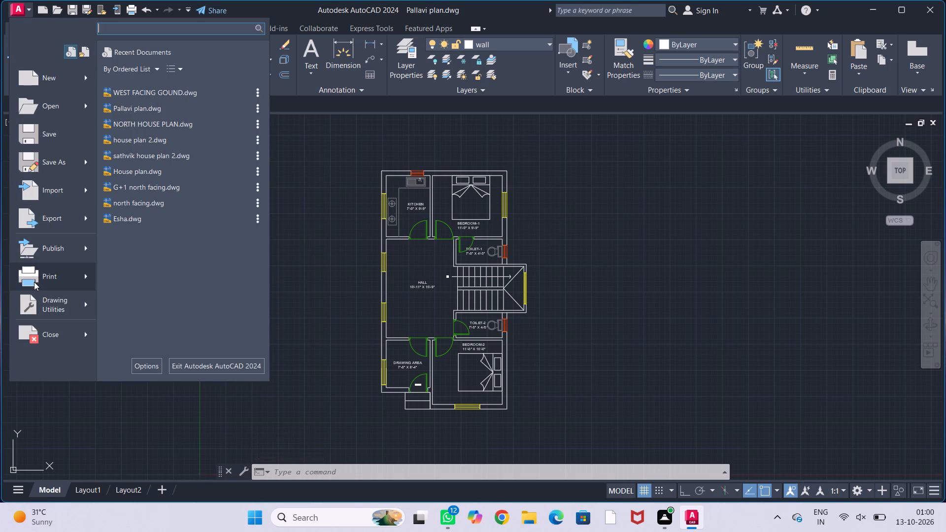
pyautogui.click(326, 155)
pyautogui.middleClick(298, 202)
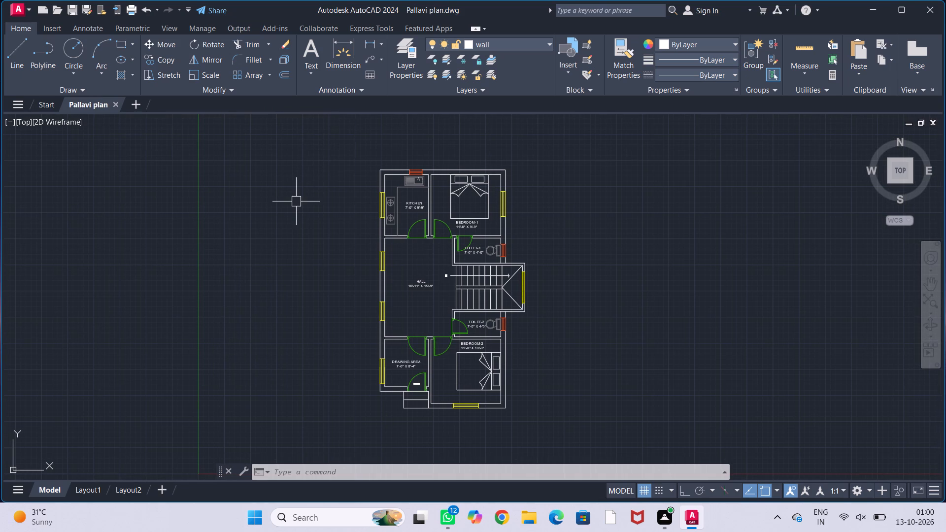
# Query the LOGFILENAME system variable twice.
pyautogui.write('LOG')
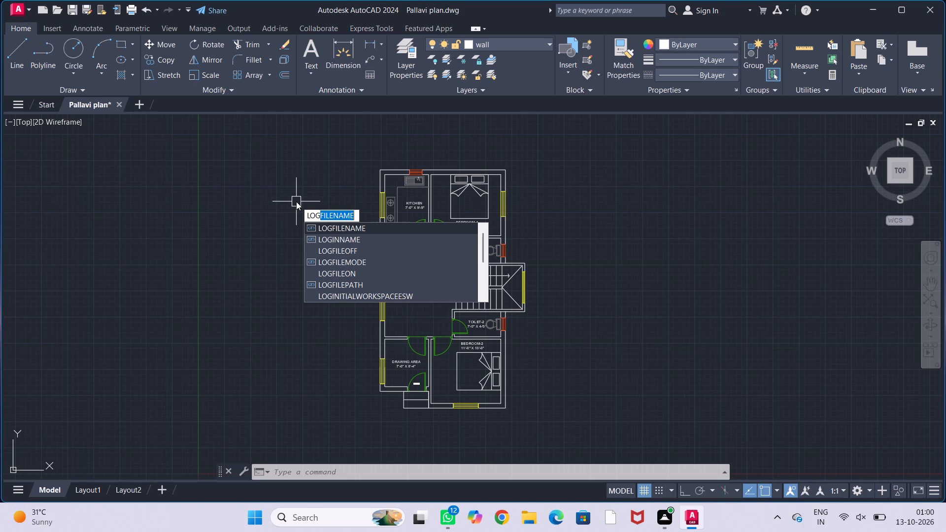
pyautogui.click(384, 229)
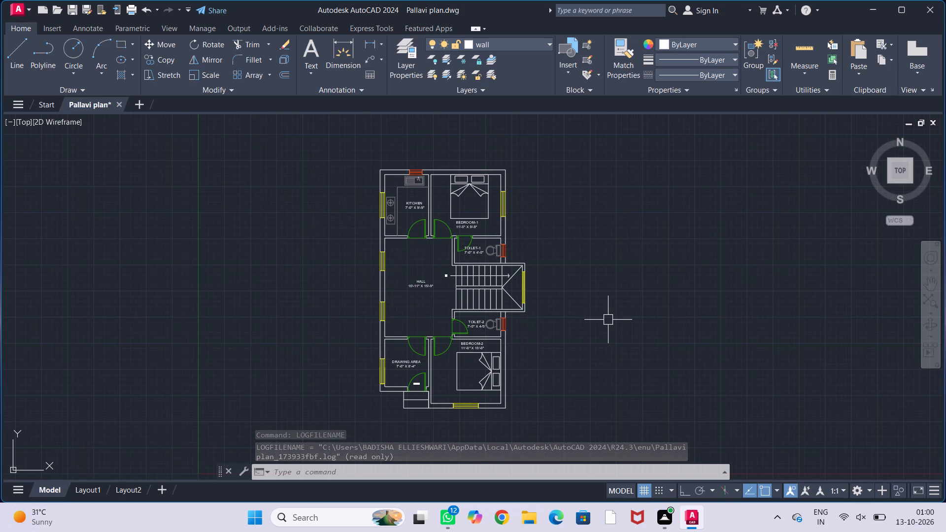
pyautogui.press('Escape')
pyautogui.press('Escape')
pyautogui.press('Escape')
pyautogui.press('Escape')
pyautogui.press('Escape')
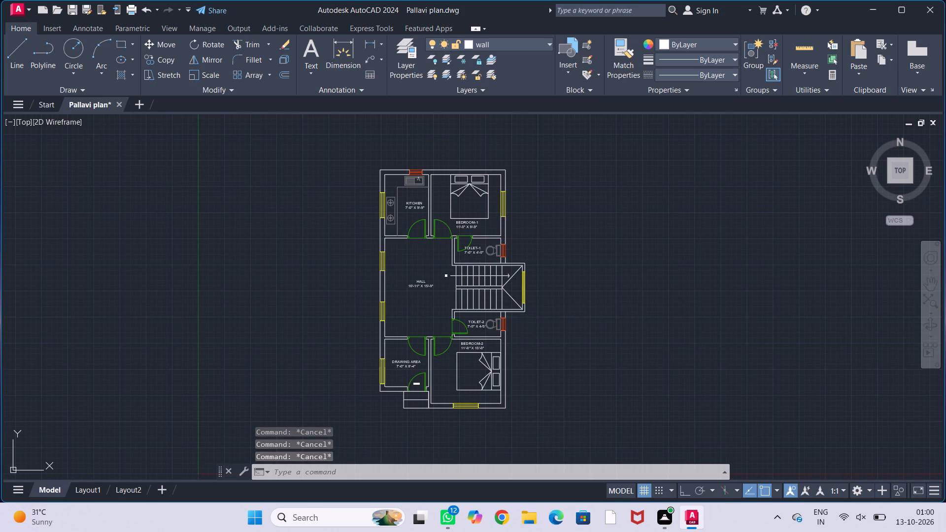
pyautogui.write('LOG')
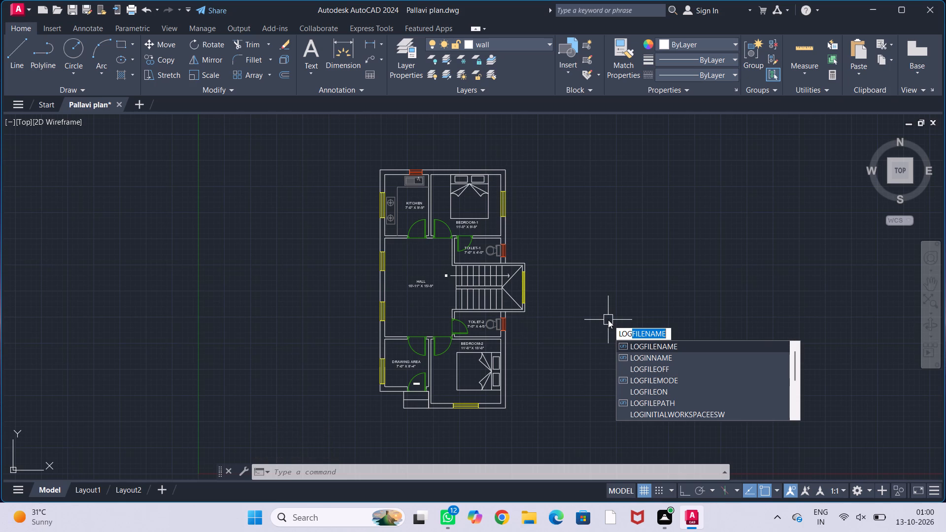
pyautogui.click(656, 348)
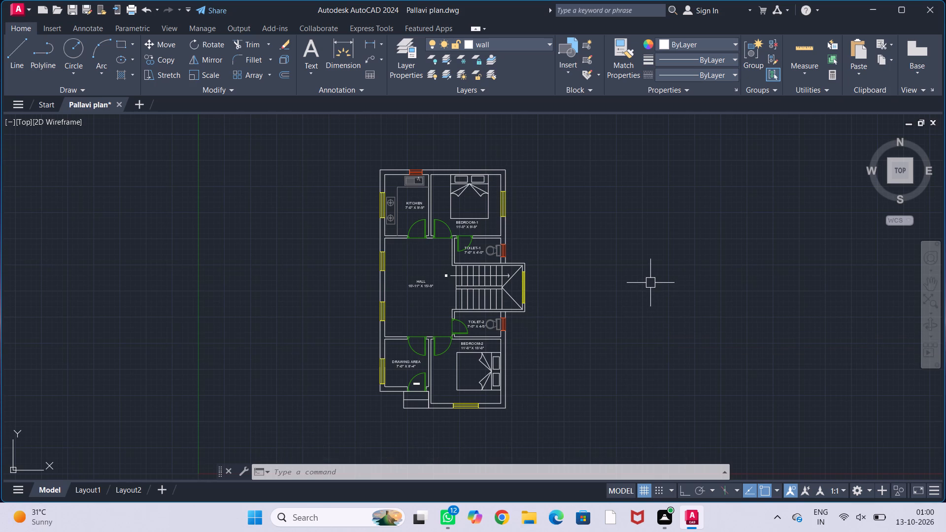
pyautogui.press('Escape')
pyautogui.press('Escape')
pyautogui.press('Escape')
pyautogui.press('Escape')
# Start a plot of the model and load the previous plot's page setup.
pyautogui.moveTo(636, 282); pyautogui.dragTo(630, 277, button='middle')
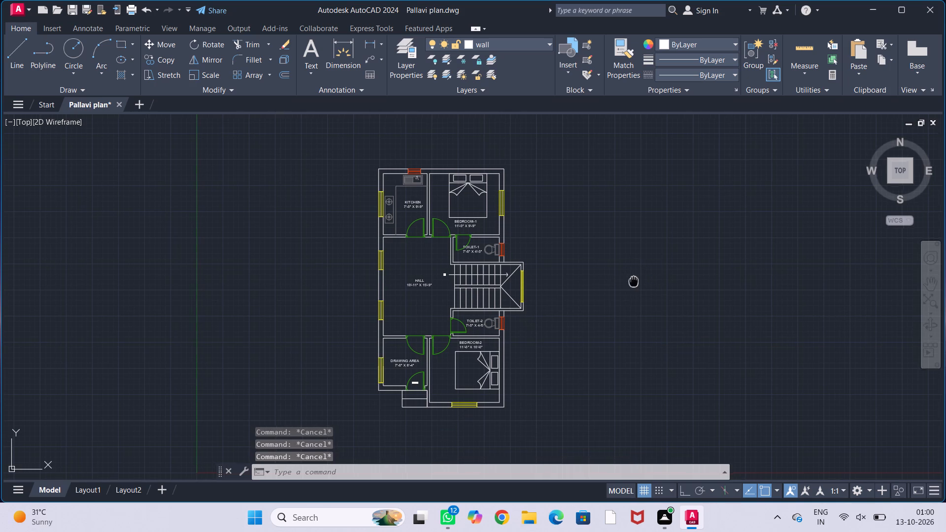
pyautogui.moveTo(630, 277); pyautogui.dragTo(620, 266, button='middle')
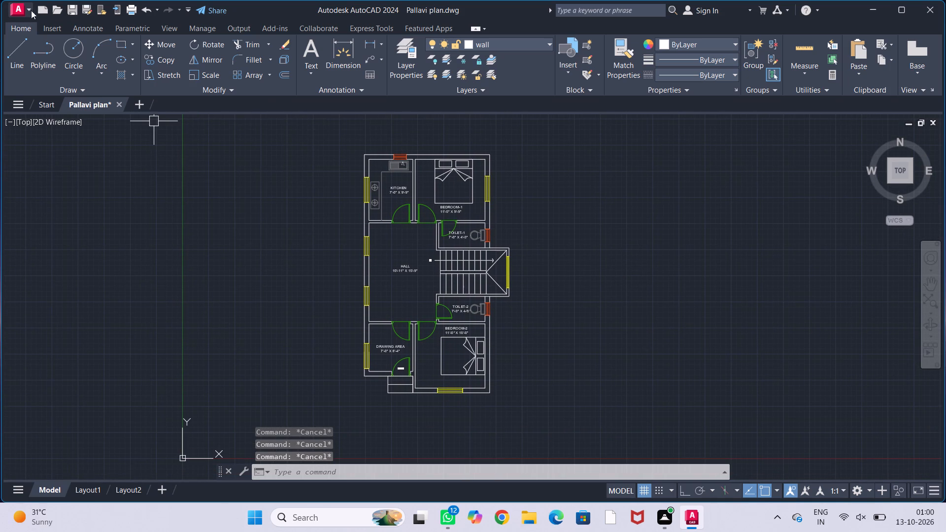
pyautogui.click(17, 13)
pyautogui.click(22, 275)
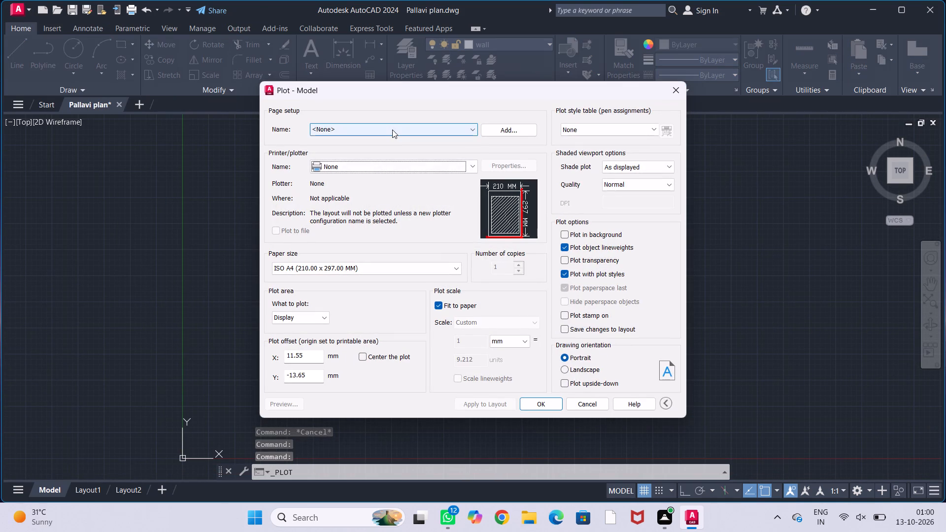
pyautogui.click(392, 130)
pyautogui.click(390, 148)
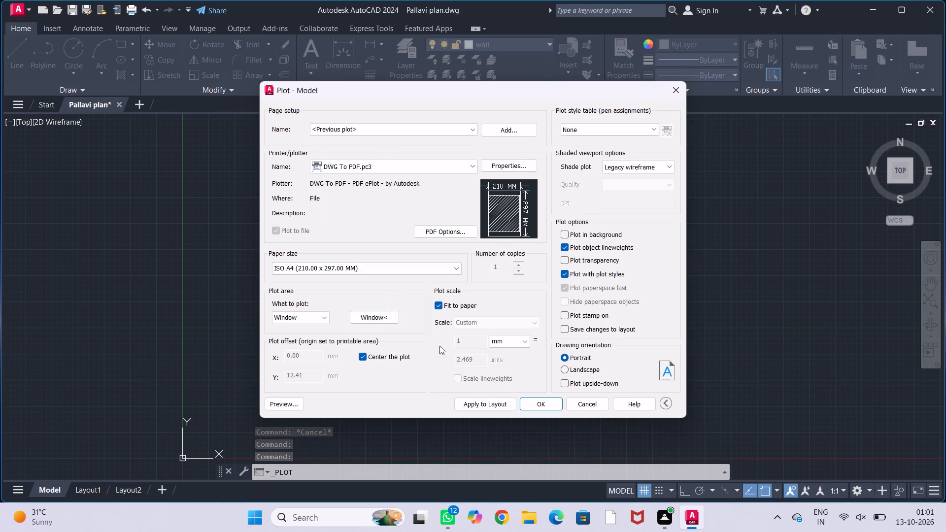
# Redefine the plot window around the whole floor plan and apply the plot settings to the layout.
pyautogui.click(382, 313)
pyautogui.scroll(-1, 382, 313)
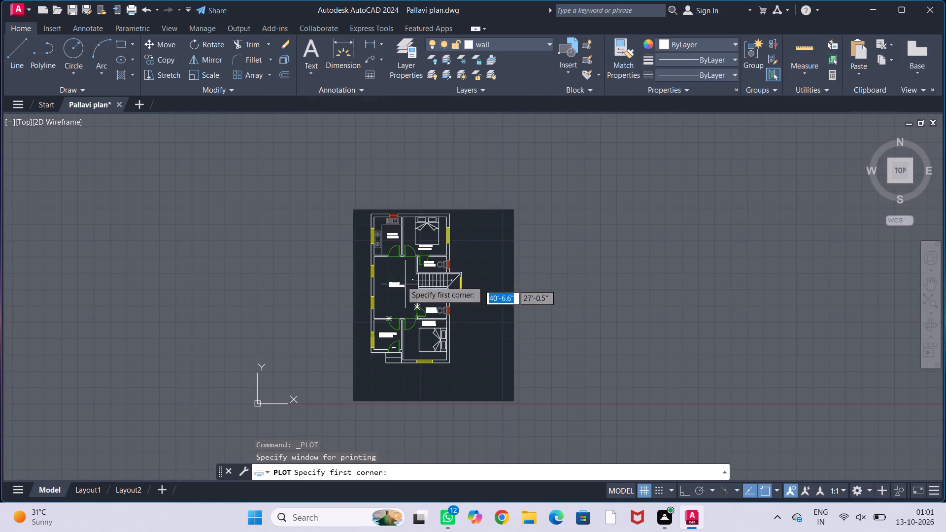
pyautogui.moveTo(338, 196); pyautogui.dragTo(359, 197)
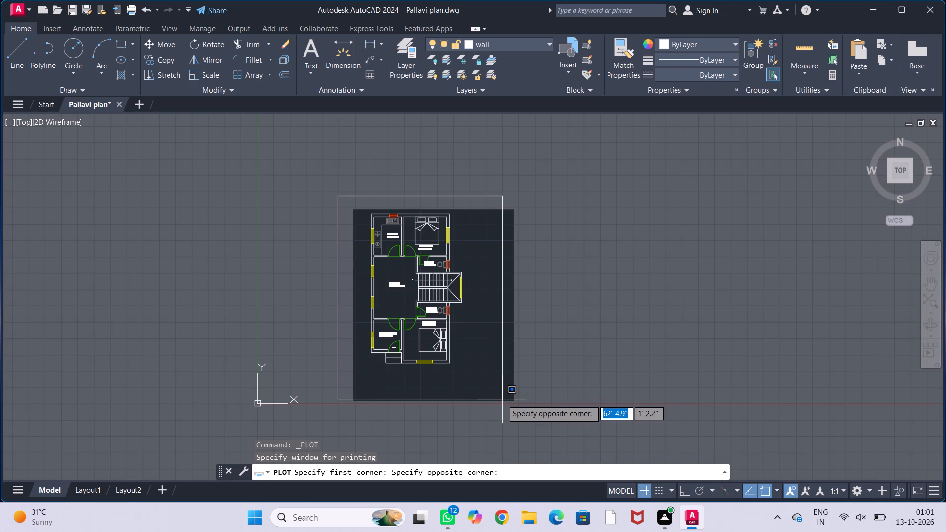
pyautogui.click(502, 398)
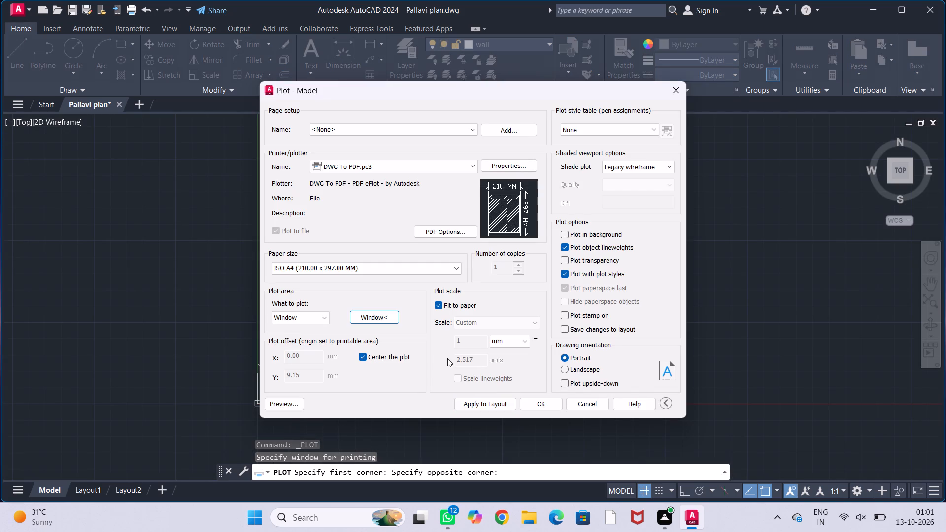
pyautogui.click(483, 404)
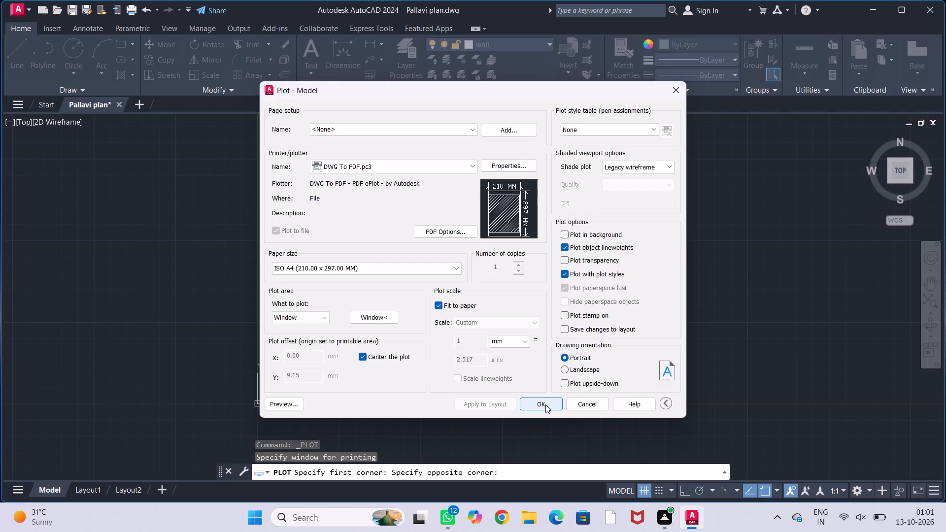
# Plot the floor plan to a PDF in Documents named Pallavi plan-Model.pdf.
pyautogui.click(545, 404)
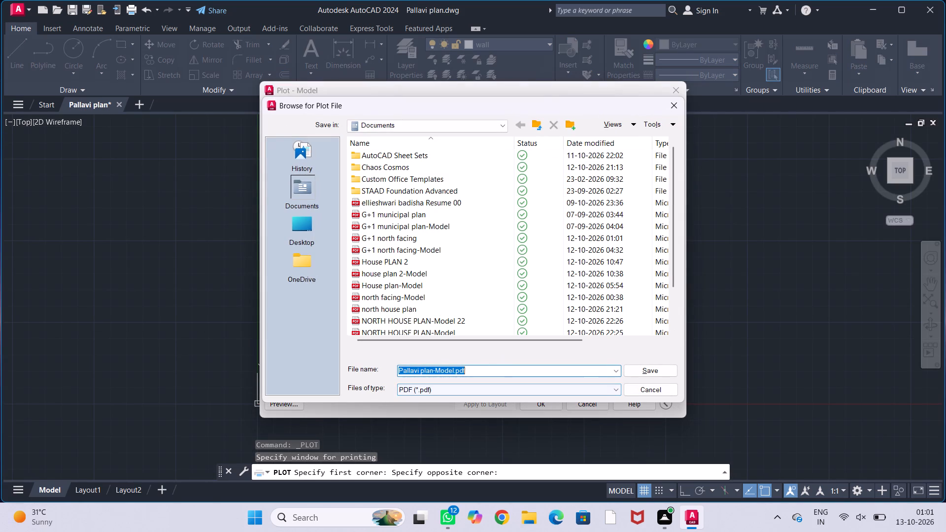
pyautogui.click(659, 368)
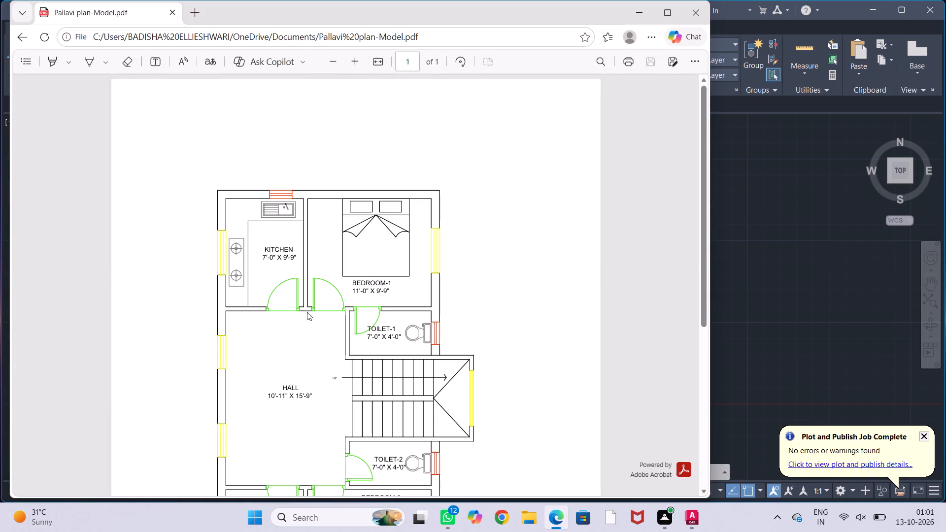
# Review the plotted PDF from the kitchen down to the entry and Bedroom-2, and close it.
pyautogui.scroll(-4, 318, 293)
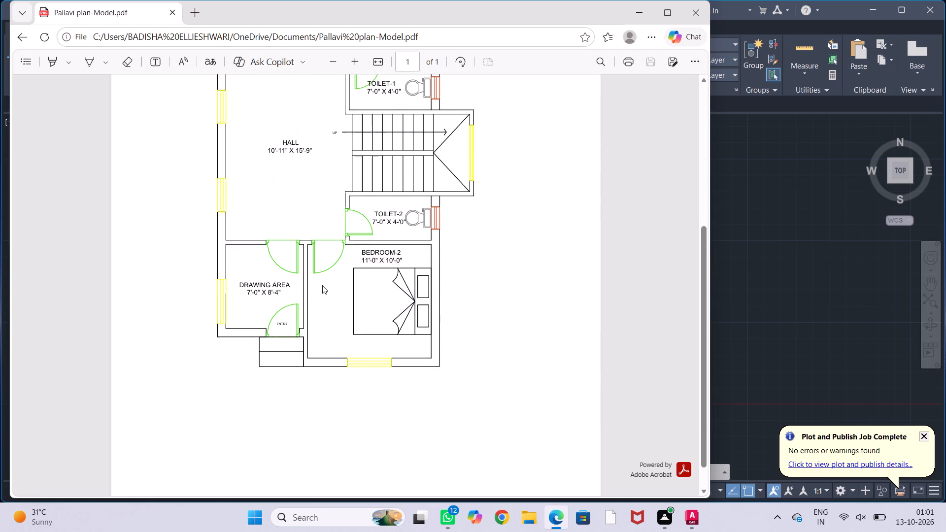
pyautogui.scroll(5, 322, 285)
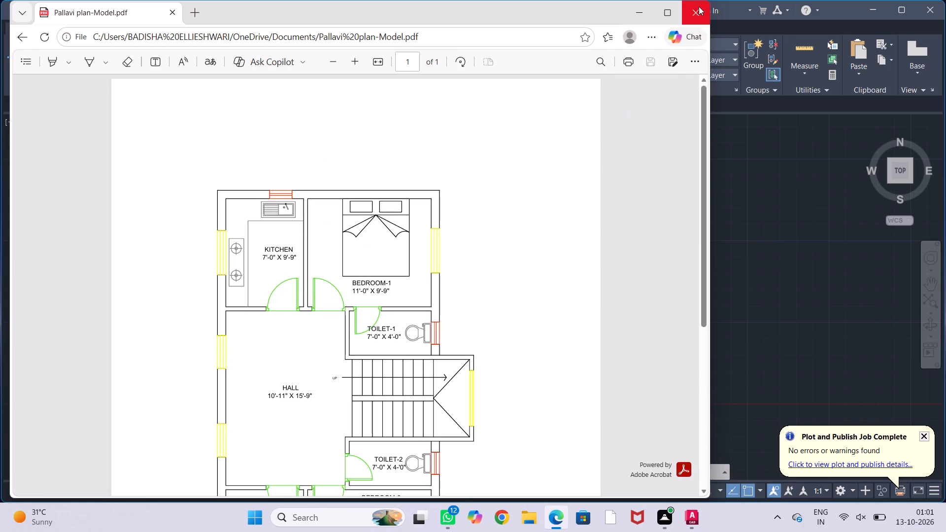
pyautogui.click(695, 8)
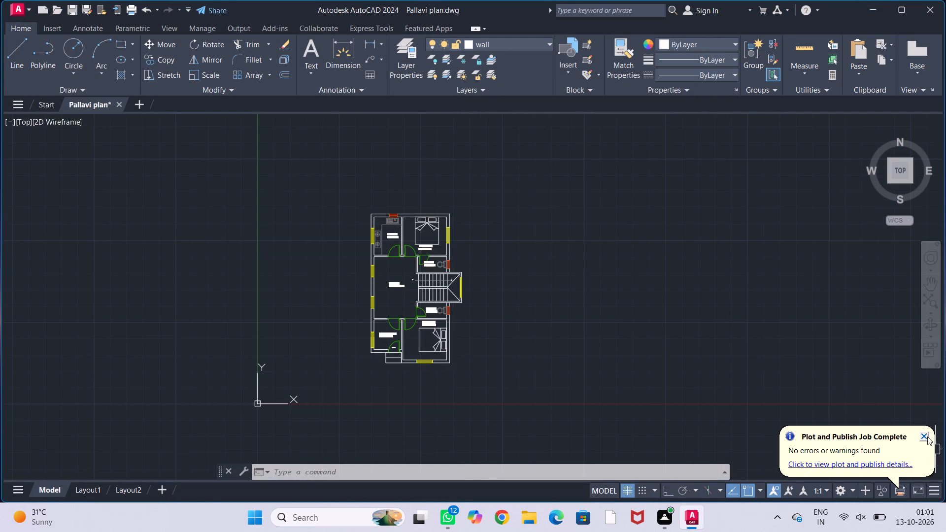
# Dismiss the plot notification and exit AutoCAD without saving the remaining changes.
pyautogui.click(927, 433)
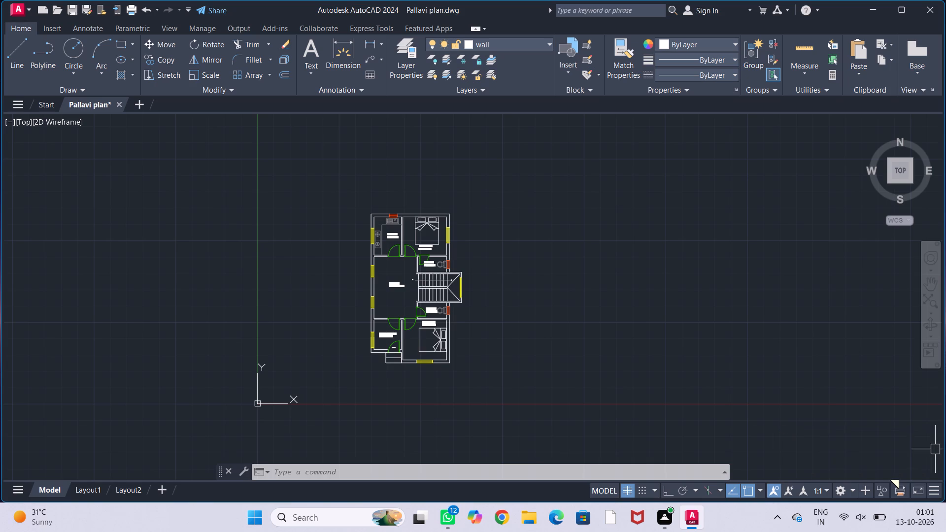
pyautogui.click(929, 7)
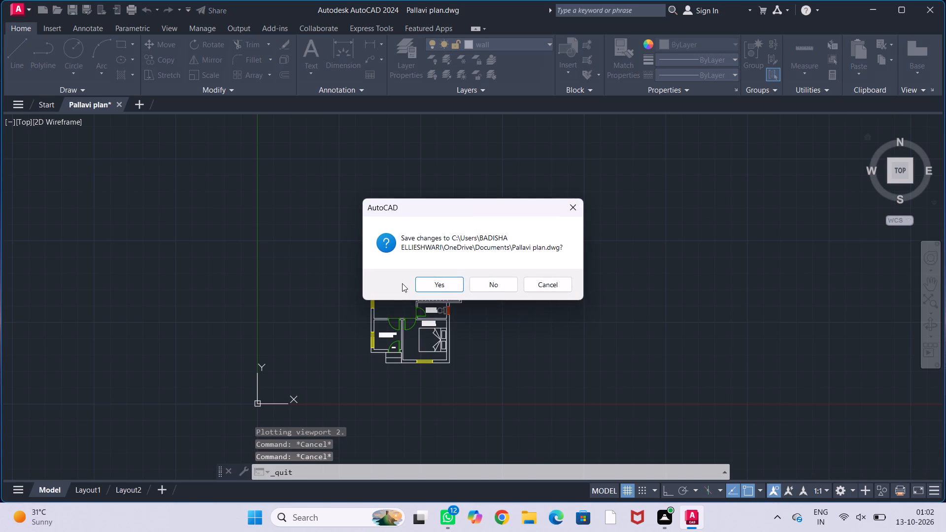
pyautogui.click(502, 278)
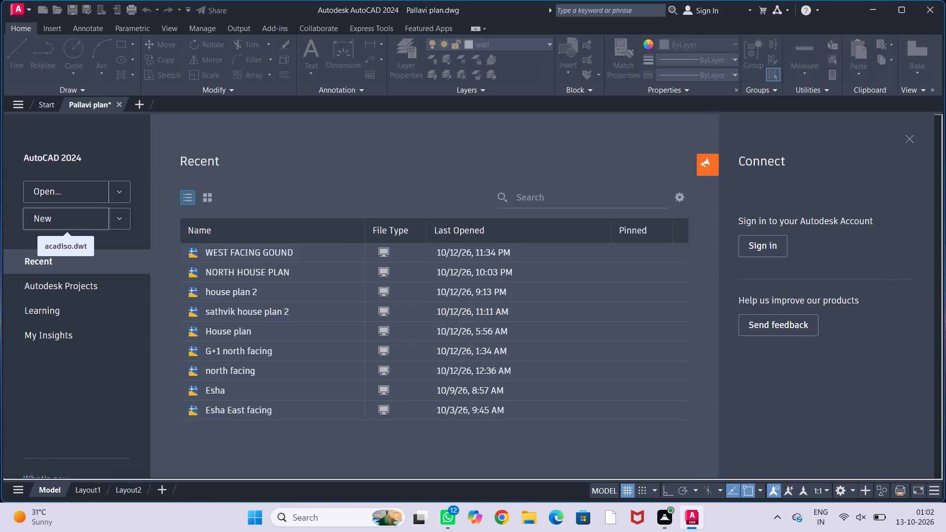